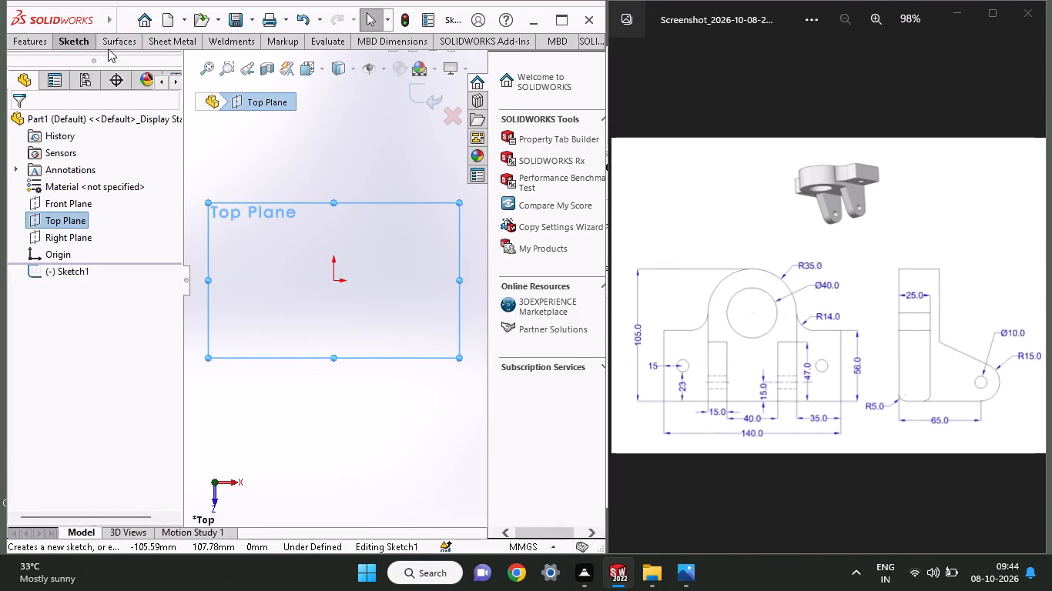
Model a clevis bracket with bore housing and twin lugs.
Sketch a circle about 74 mm in diameter, centred about 71 mm directly above the origin.
{"action": "left_click", "coordinate": [68, 41]}
{"action": "left_click", "coordinate": [99, 101]}
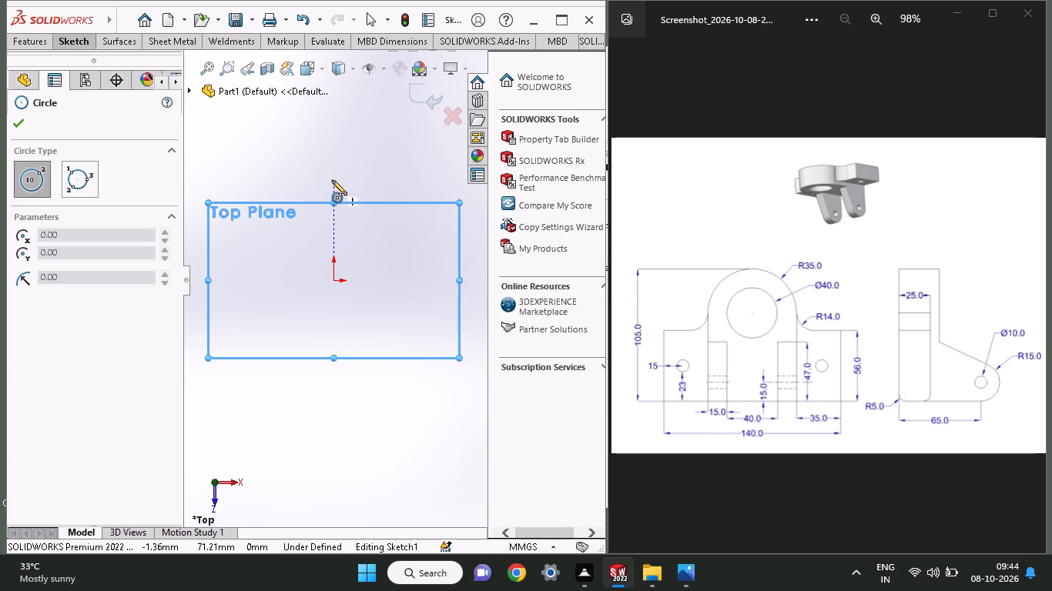
{"action": "left_click", "coordinate": [332, 180]}
{"action": "left_click", "coordinate": [376, 212]}
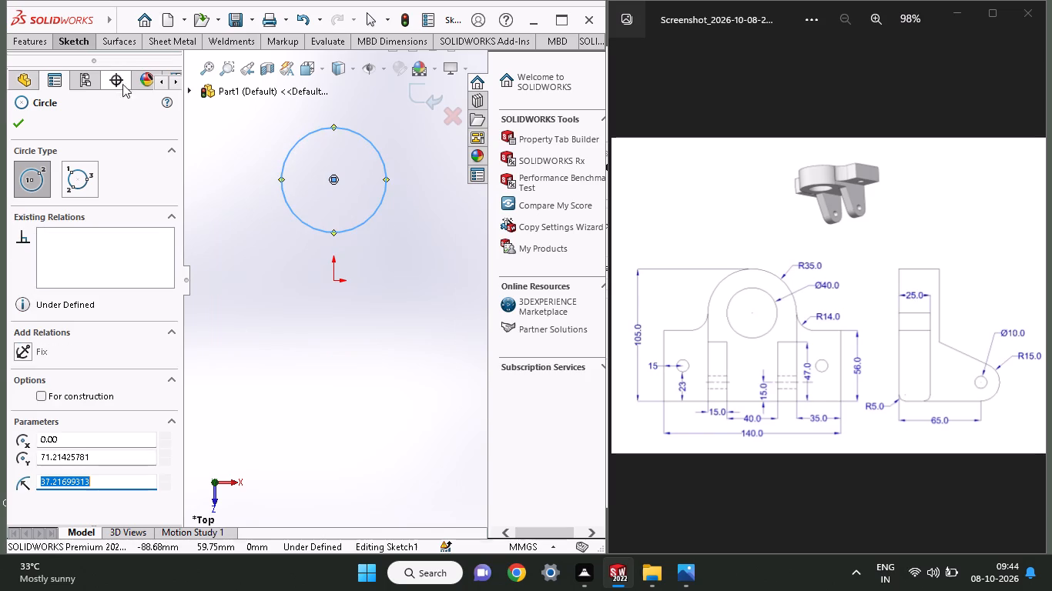
Dimension the circle's diameter as 40 mm.
{"action": "left_click", "coordinate": [71, 49]}
{"action": "left_click", "coordinate": [71, 64]}
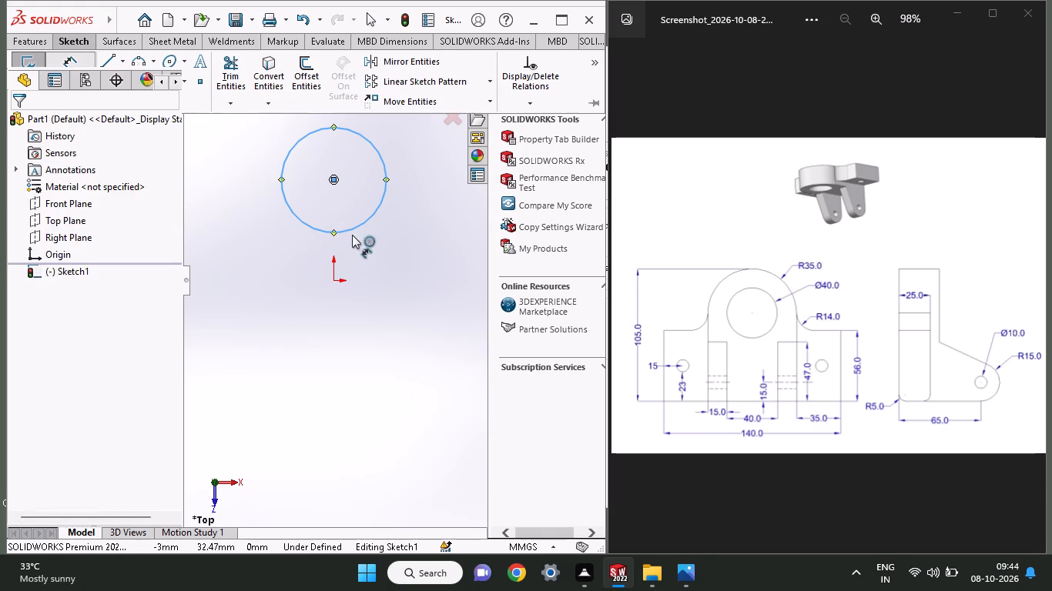
{"action": "left_click", "coordinate": [375, 219]}
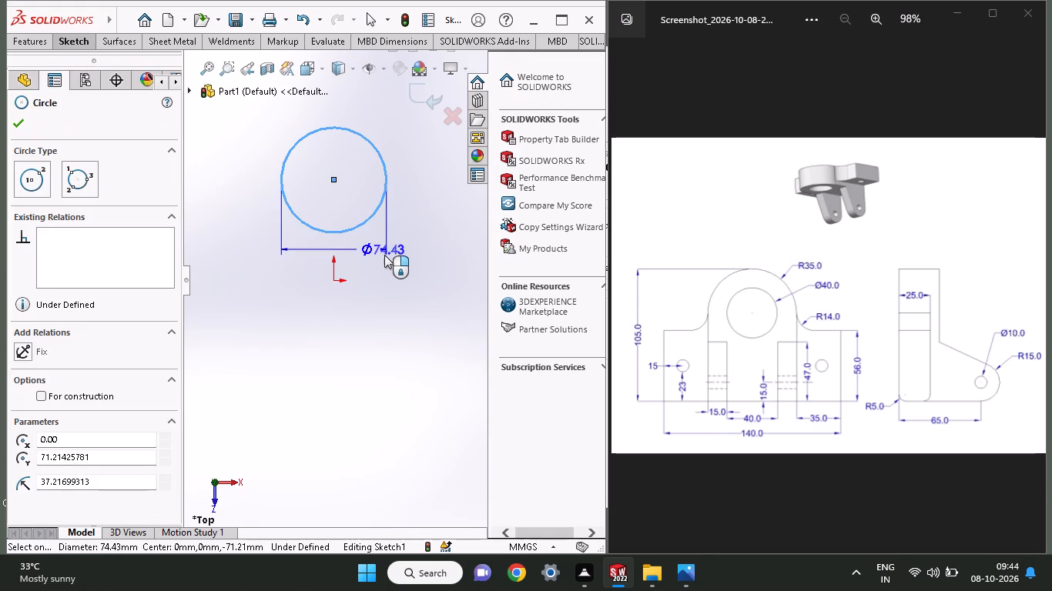
{"action": "left_click", "coordinate": [387, 256]}
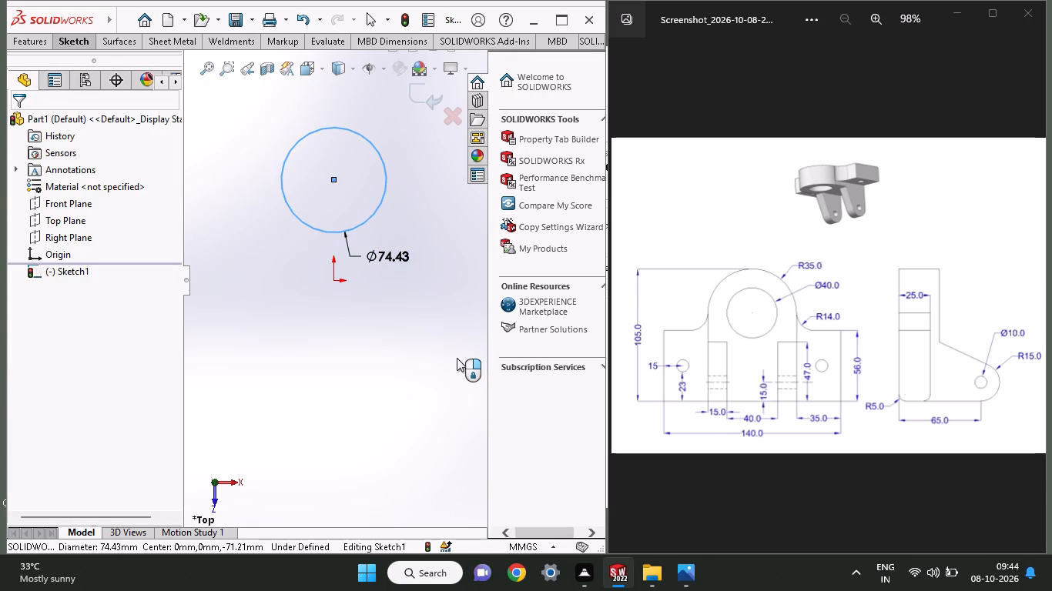
{"action": "type", "text": "40"}
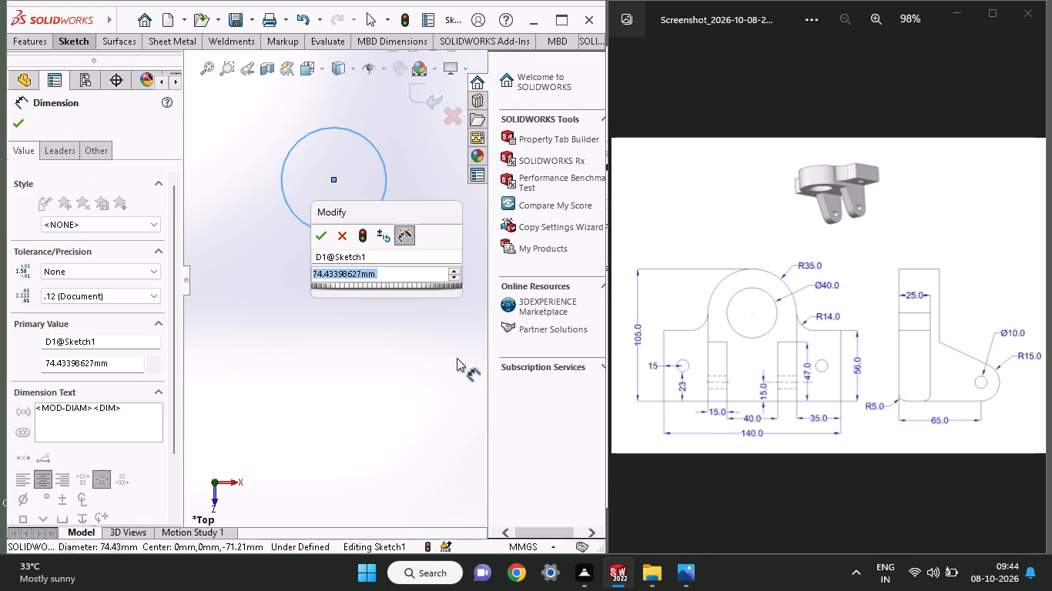
{"action": "key", "text": "Return"}
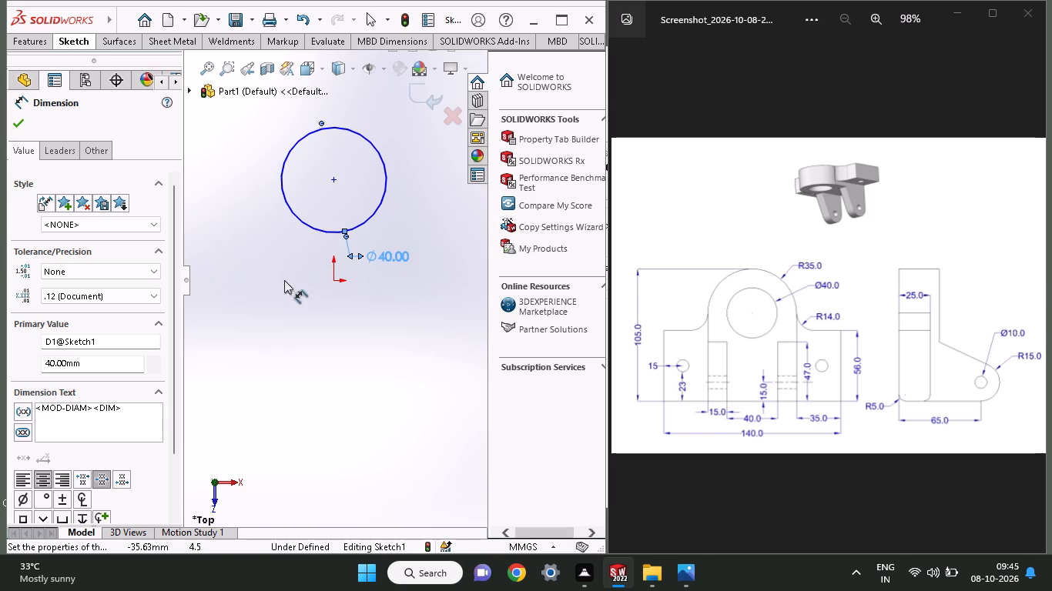
Set the circle's diameter to 70 mm.
{"action": "double_click", "coordinate": [389, 250]}
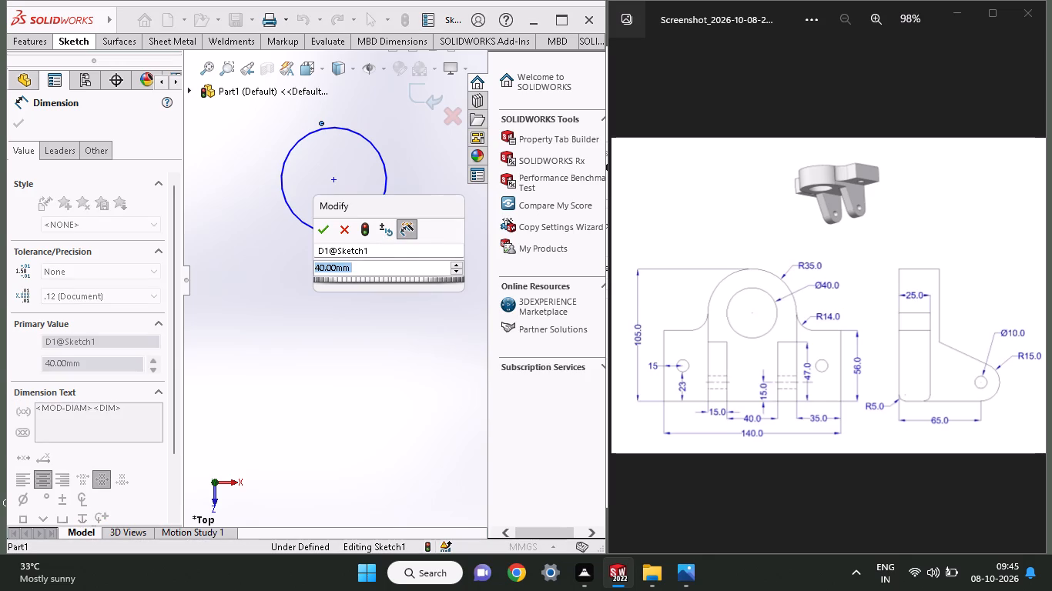
{"action": "key", "text": "7"}
{"action": "key", "text": "0"}
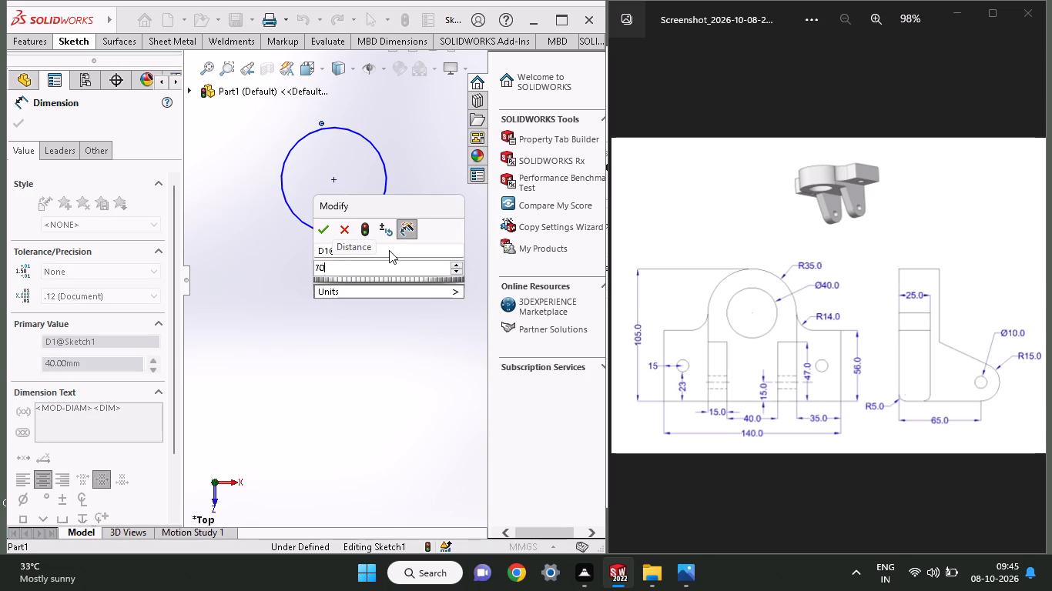
{"action": "key", "text": "Return"}
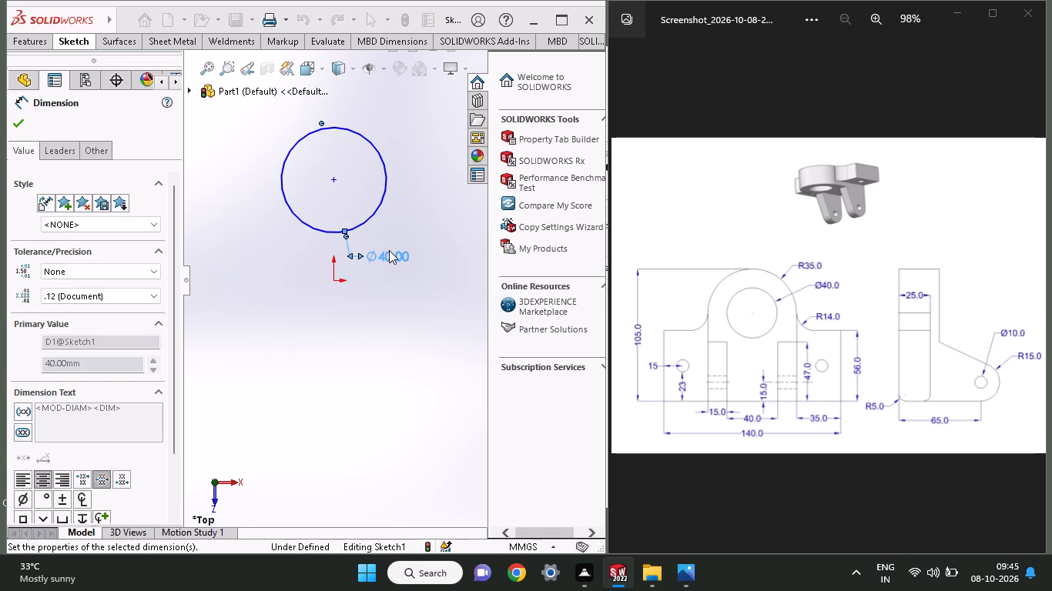
Draw a vertical line about 103 mm long from the circle's top point down through its centre and past the origin.
{"action": "left_click", "coordinate": [59, 40]}
{"action": "left_click", "coordinate": [109, 63]}
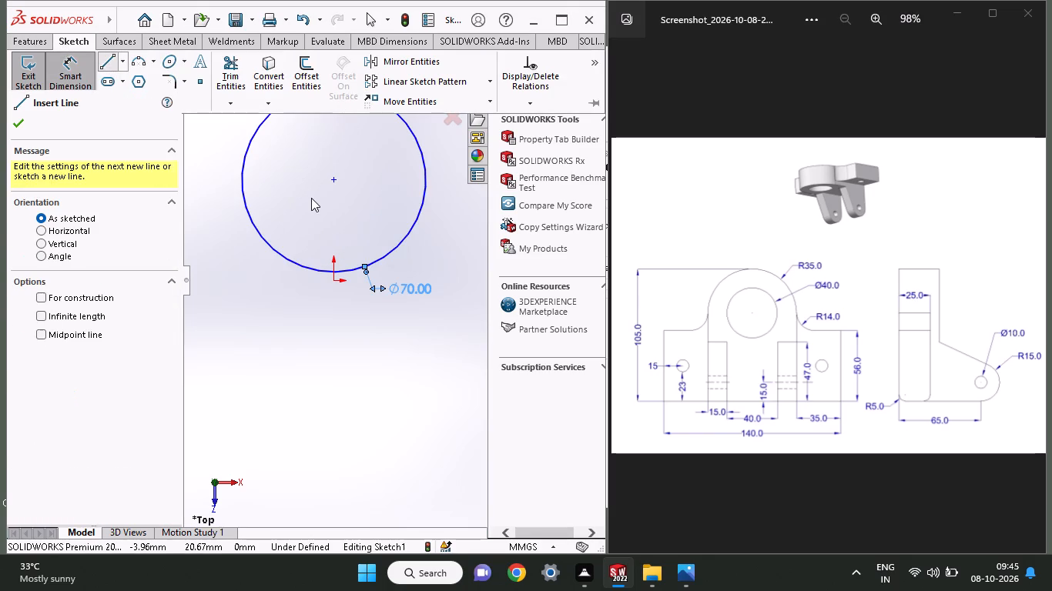
{"action": "left_click", "coordinate": [335, 87]}
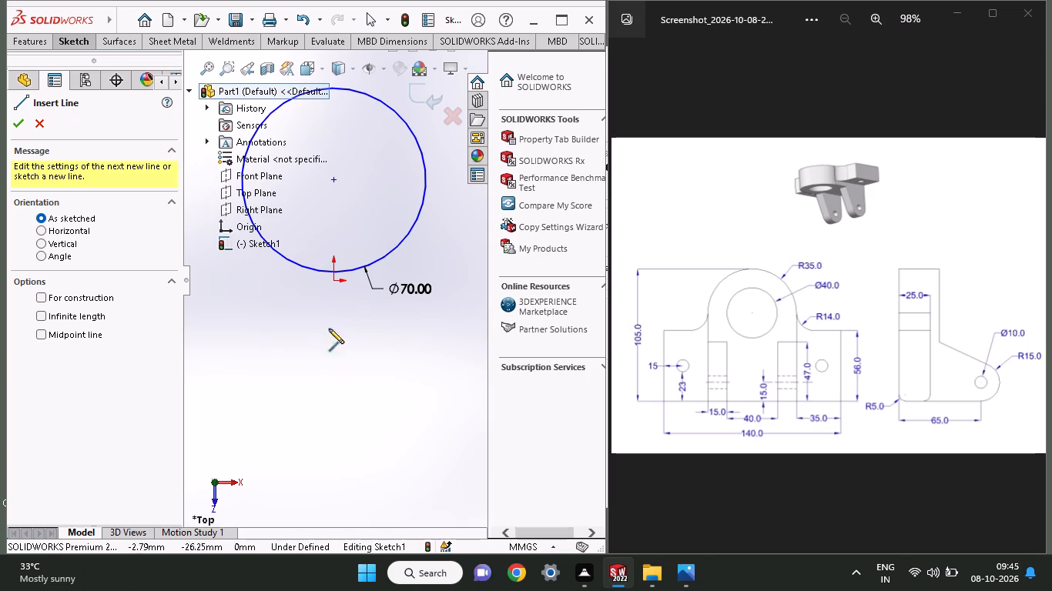
{"action": "left_click", "coordinate": [335, 87]}
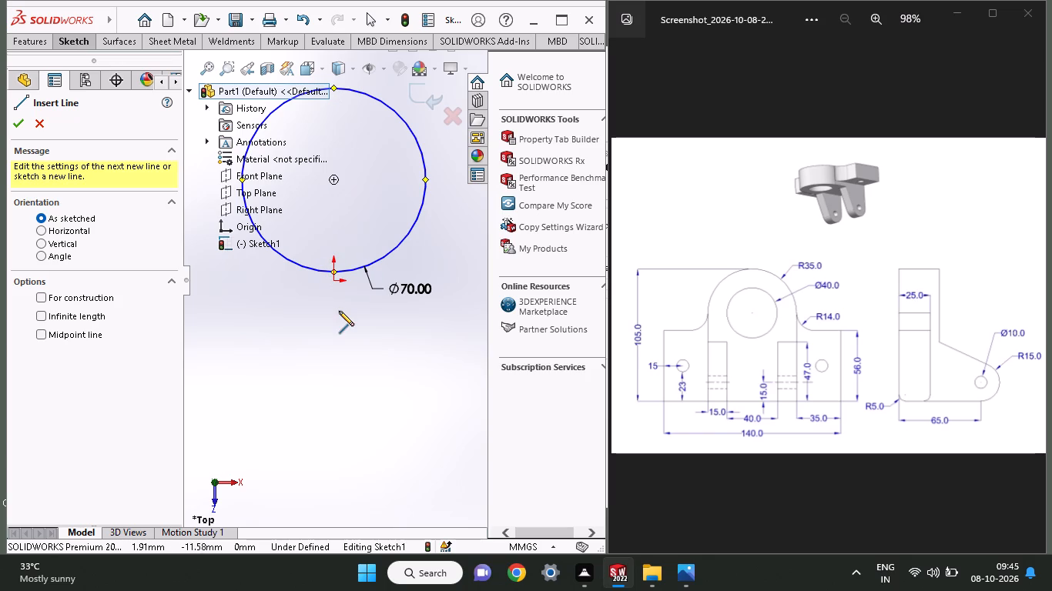
{"action": "scroll", "coordinate": [342, 309], "scroll_direction": "up", "scroll_amount": 2, "text": "ctrl"}
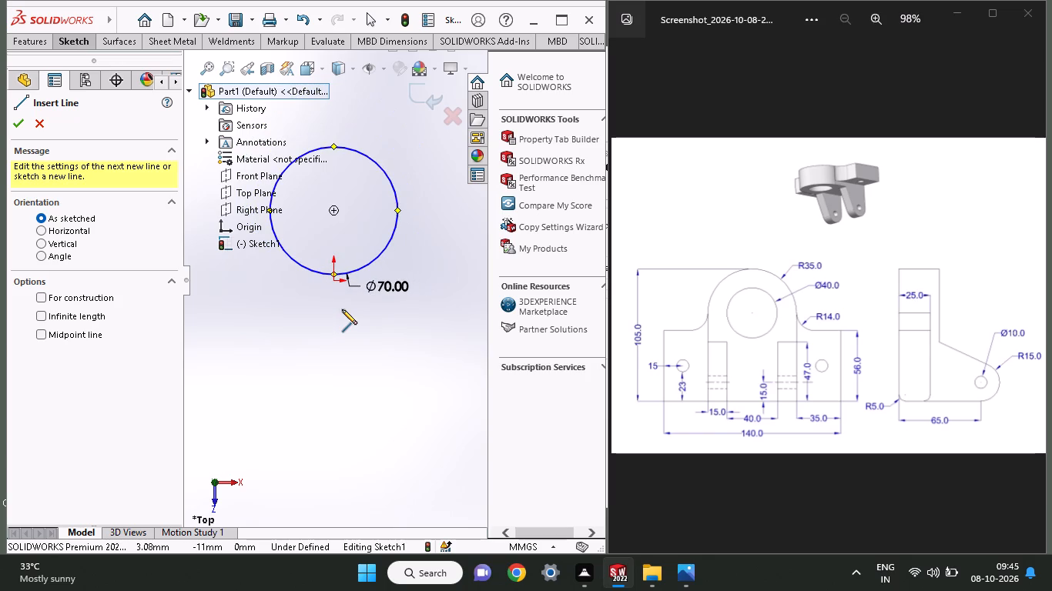
{"action": "left_click", "coordinate": [330, 147]}
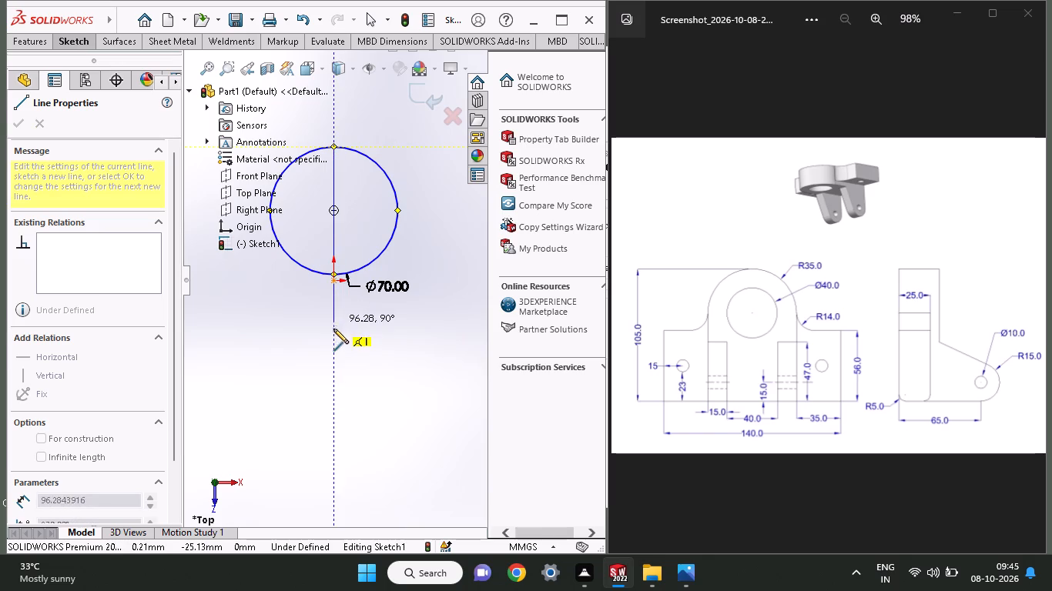
{"action": "left_click", "coordinate": [332, 334]}
{"action": "right_click", "coordinate": [234, 338]}
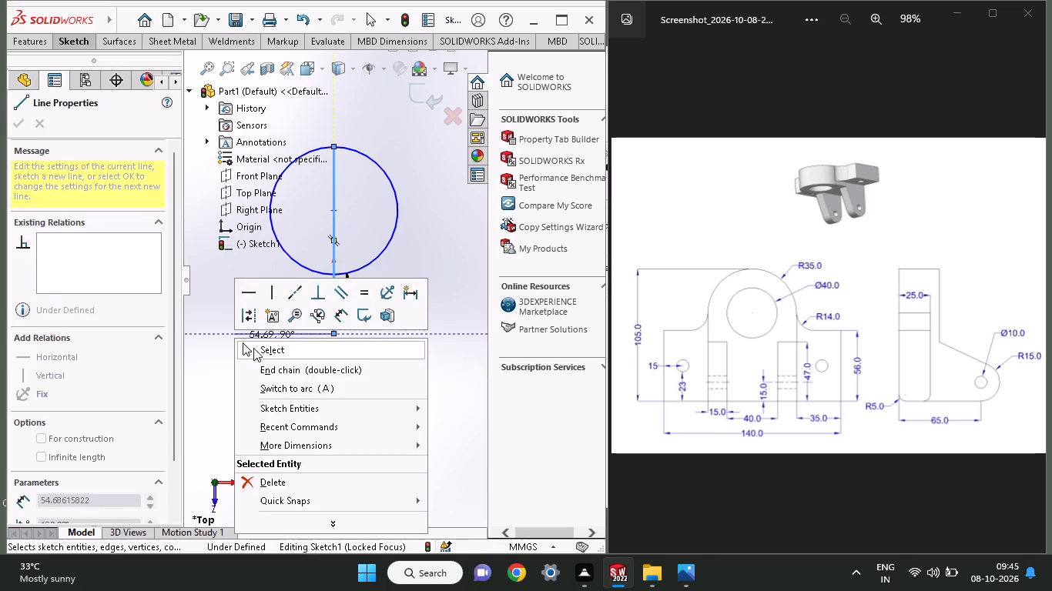
{"action": "left_click", "coordinate": [253, 348]}
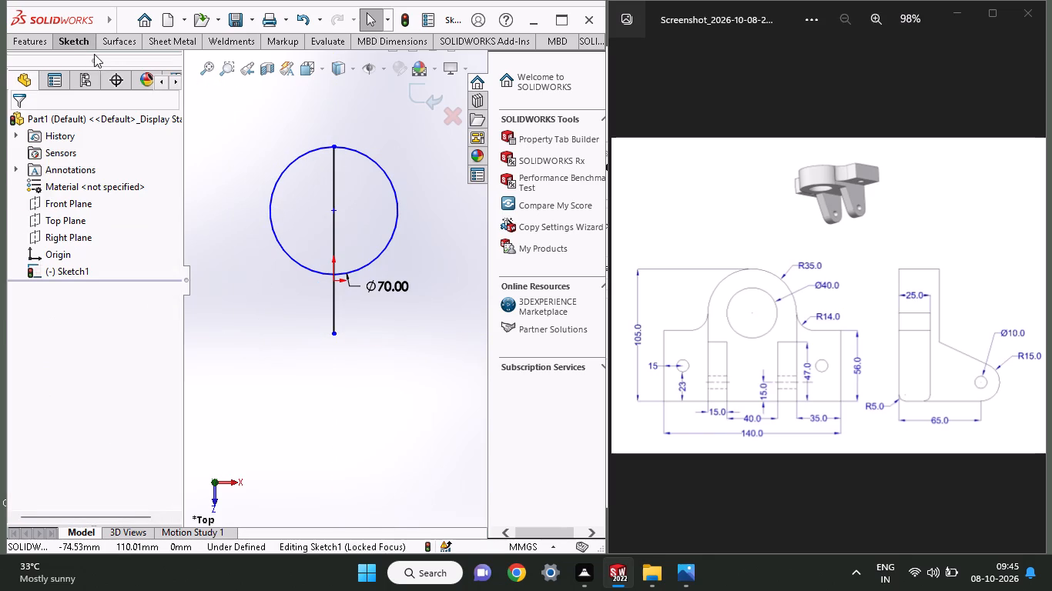
Dimension the vertical centre line's length as 105 mm.
{"action": "left_click", "coordinate": [75, 42]}
{"action": "left_click", "coordinate": [73, 65]}
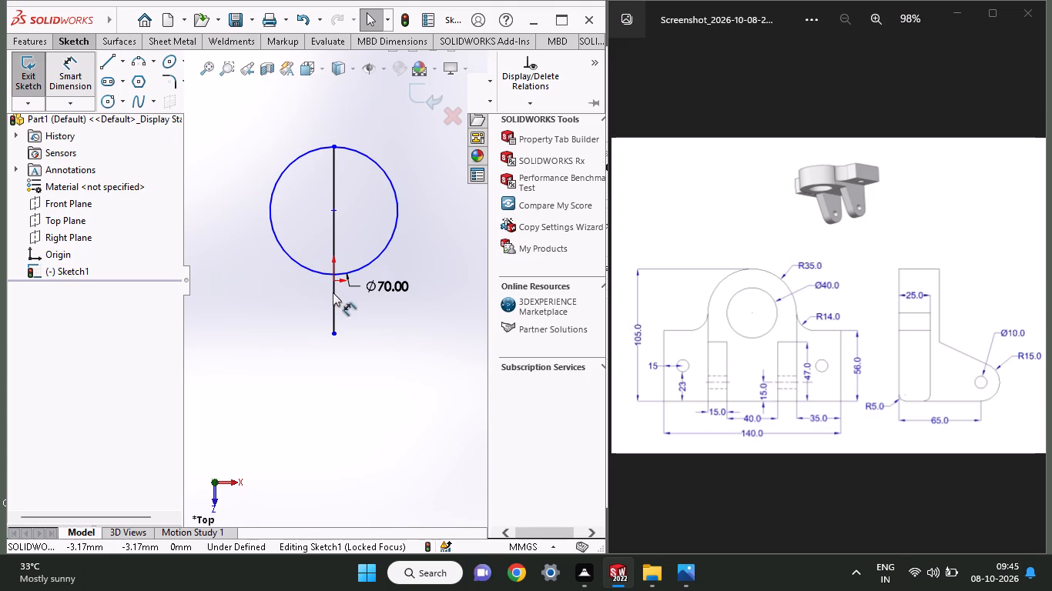
{"action": "left_click", "coordinate": [333, 296]}
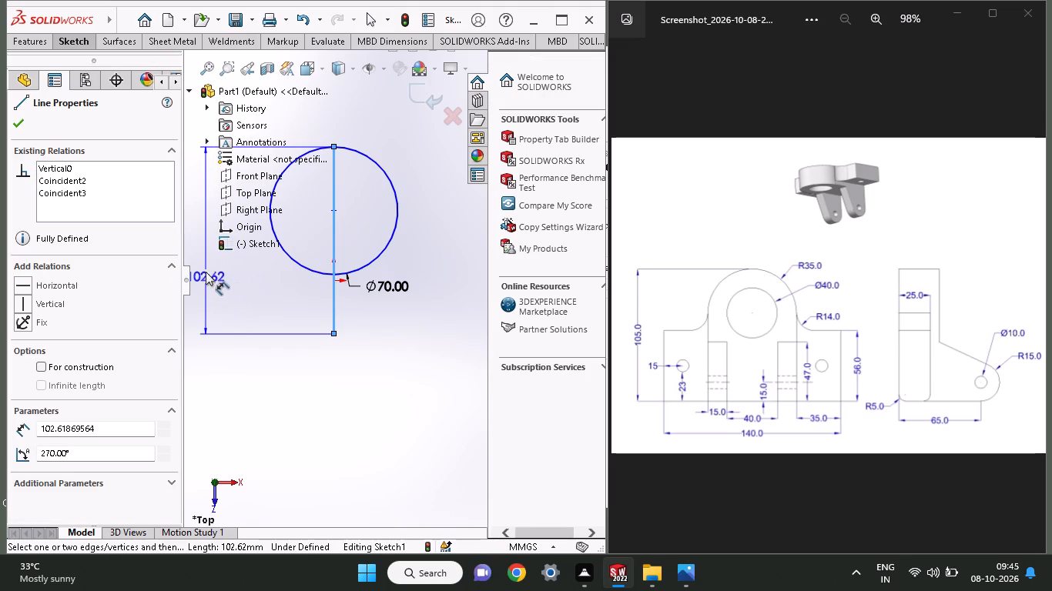
{"action": "left_click", "coordinate": [206, 269]}
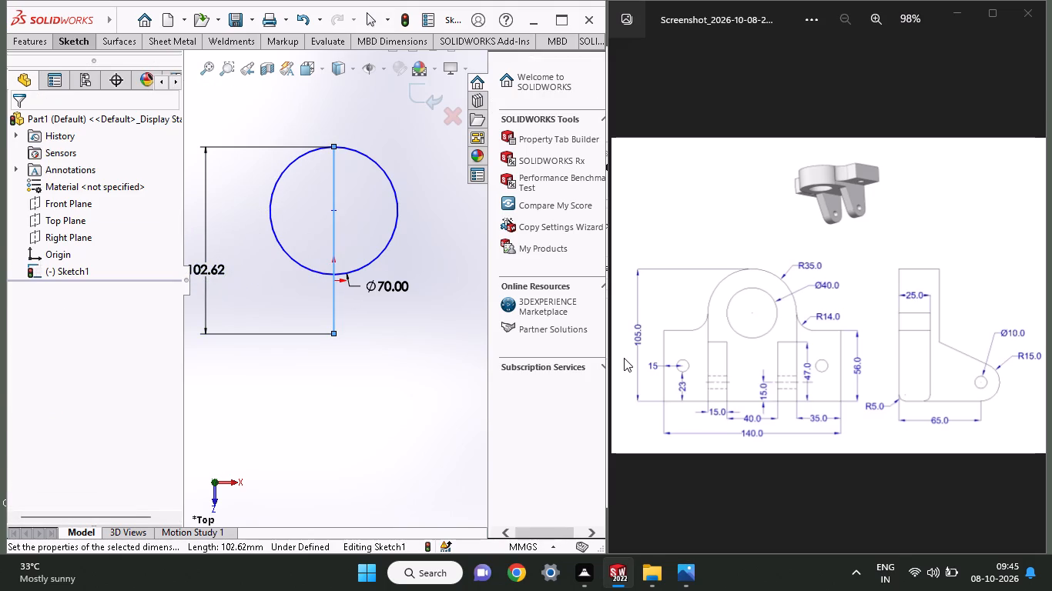
{"action": "type", "text": "10"}
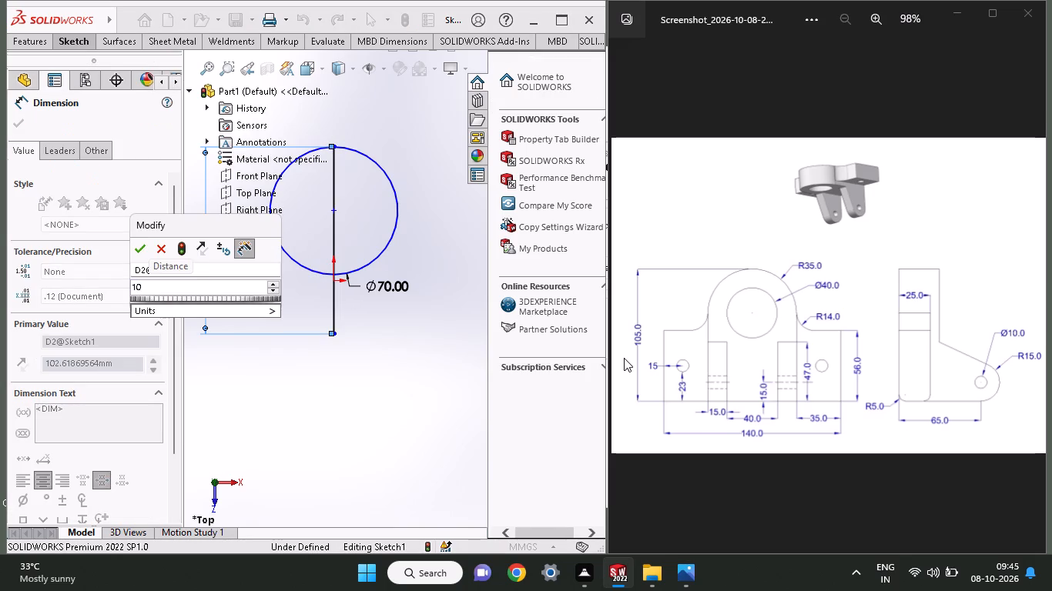
{"action": "key", "text": "8"}
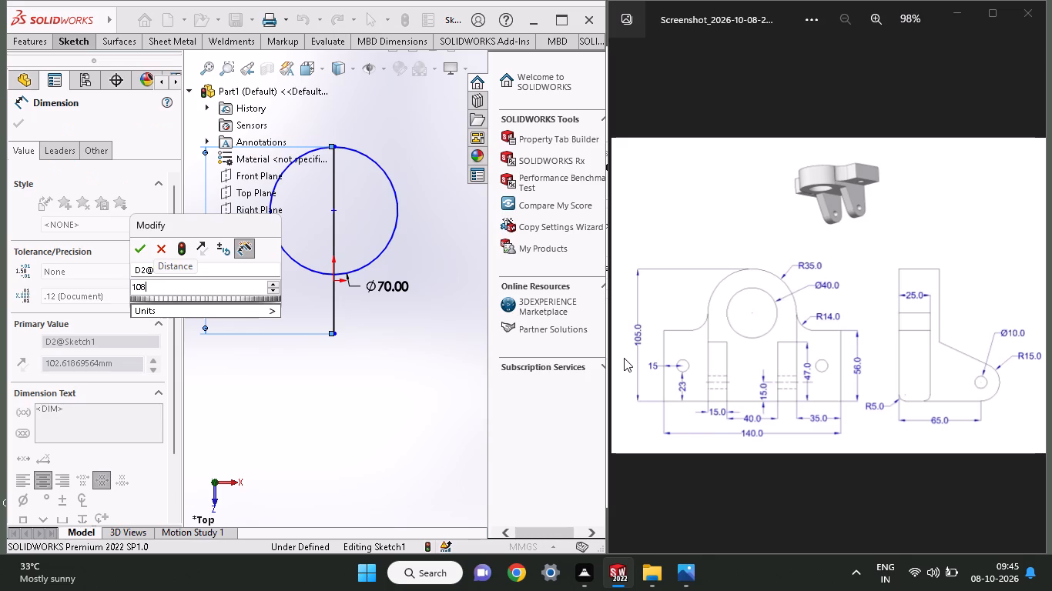
{"action": "key", "text": "BackSpace"}
{"action": "key", "text": "5"}
{"action": "key", "text": "Return"}
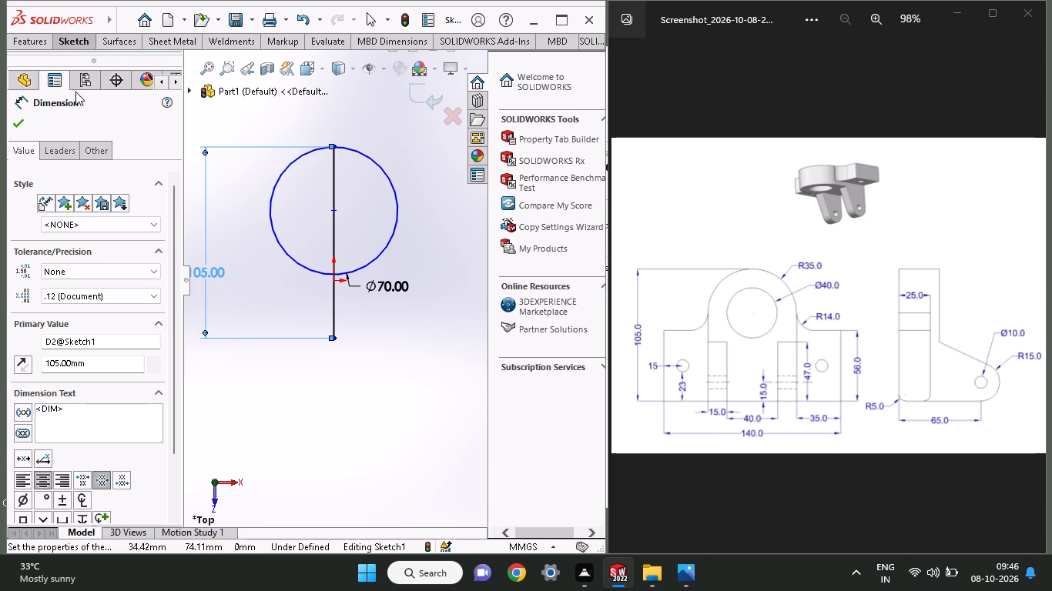
Offset the vertical centre line by 70 mm to the left side of the circle, with the dimension added.
{"action": "left_click", "coordinate": [54, 38]}
{"action": "left_click", "coordinate": [319, 87]}
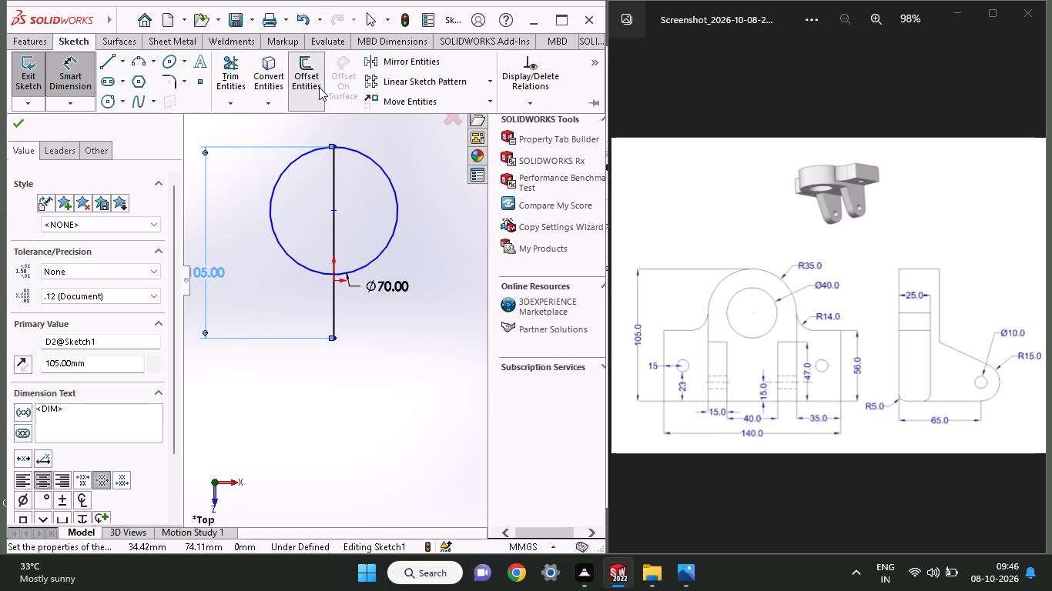
{"action": "left_click", "coordinate": [333, 294]}
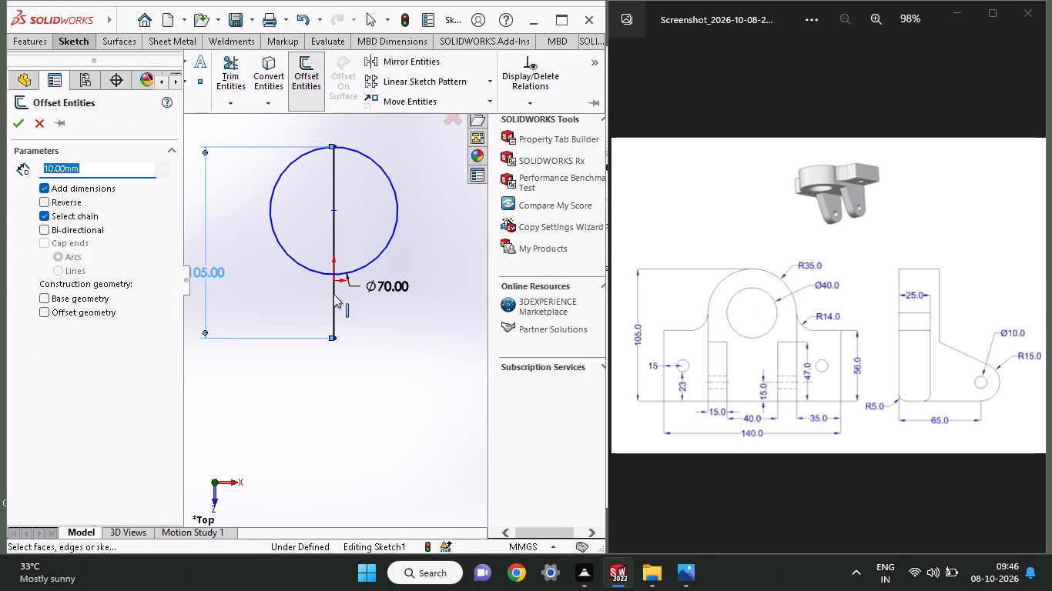
{"action": "left_click", "coordinate": [334, 321]}
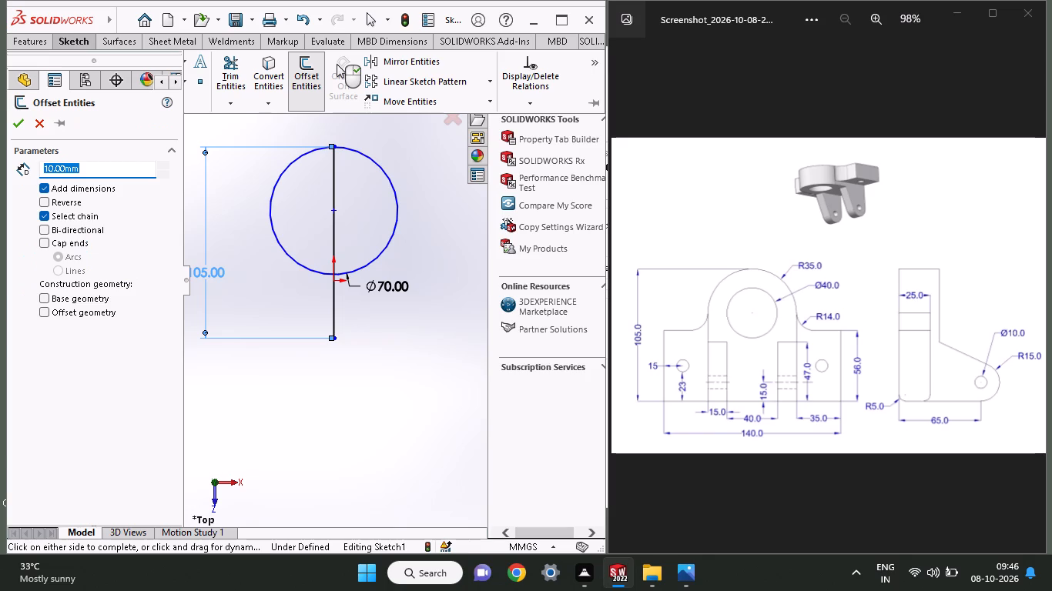
{"action": "left_click", "coordinate": [337, 161]}
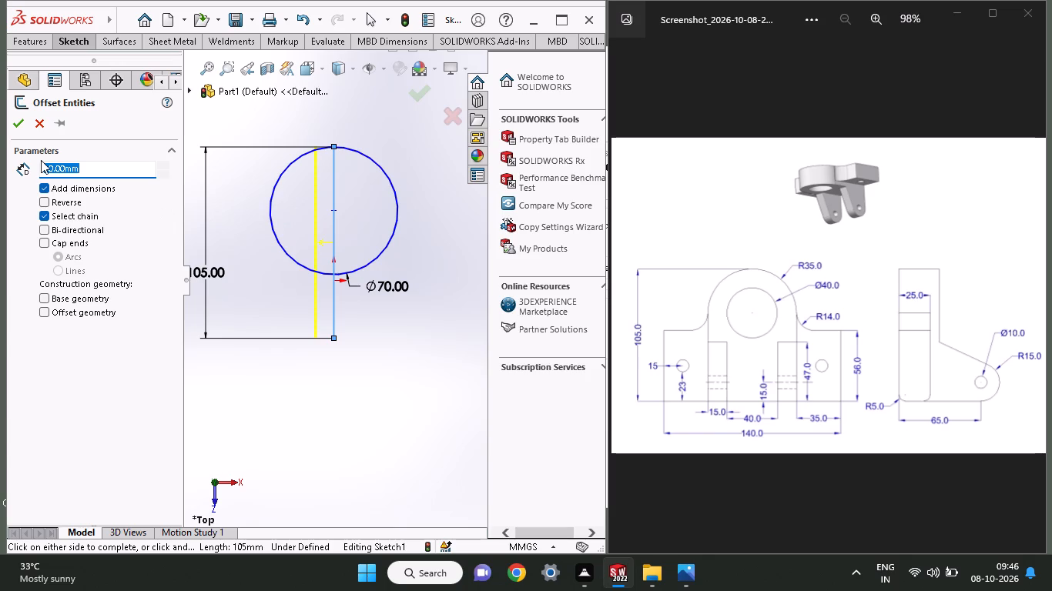
{"action": "type", "text": "70"}
{"action": "key", "text": "Return"}
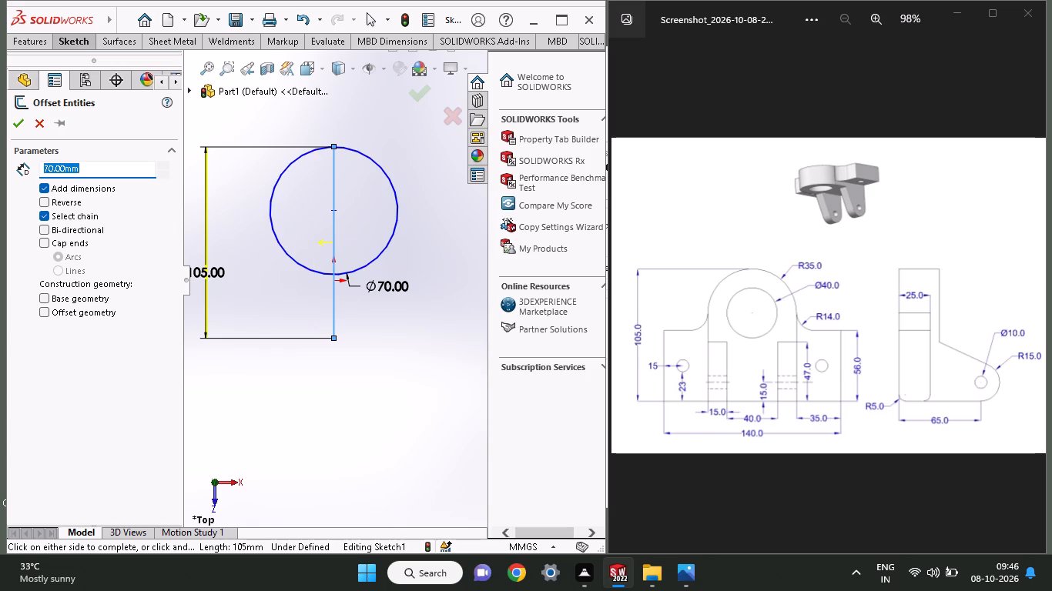
{"action": "left_click", "coordinate": [18, 125]}
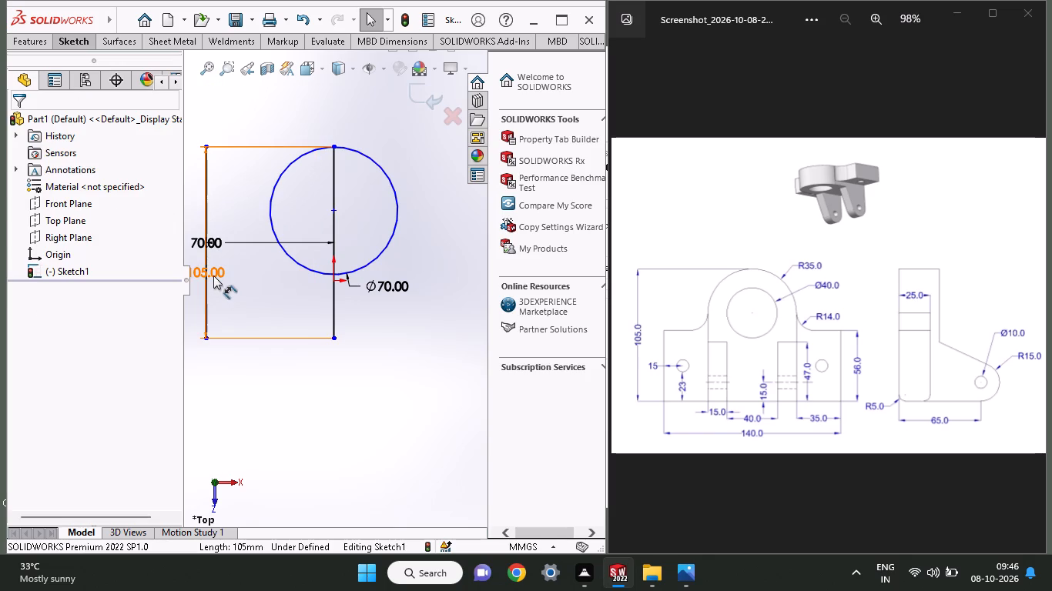
Move the 105 mm length dimension in between the left offset line and the circle.
{"action": "left_click_drag", "start_coordinate": [213, 275], "coordinate": [294, 292]}
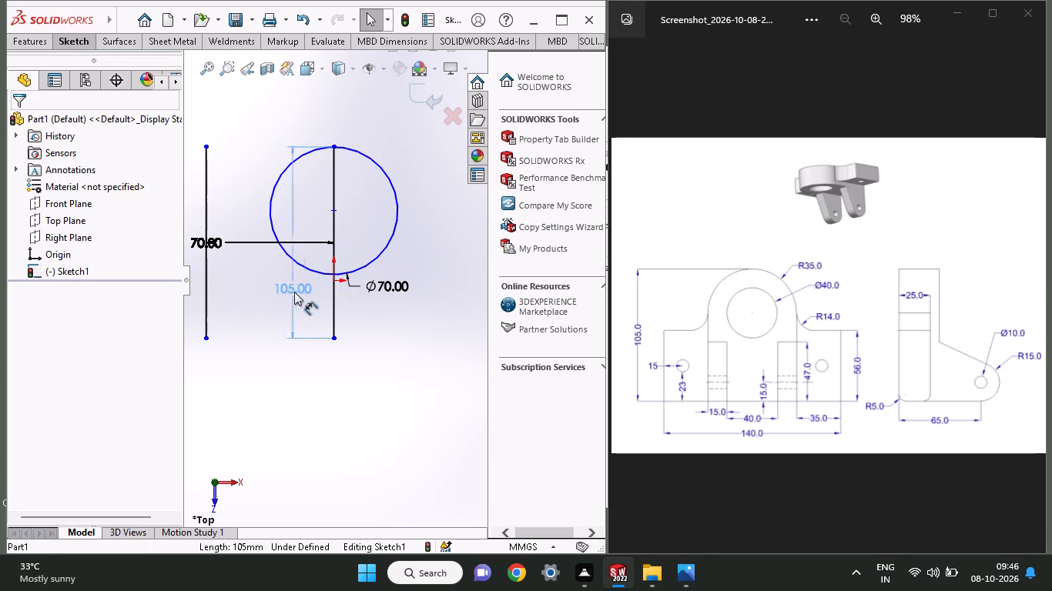
{"action": "left_click_drag", "start_coordinate": [294, 292], "coordinate": [272, 292]}
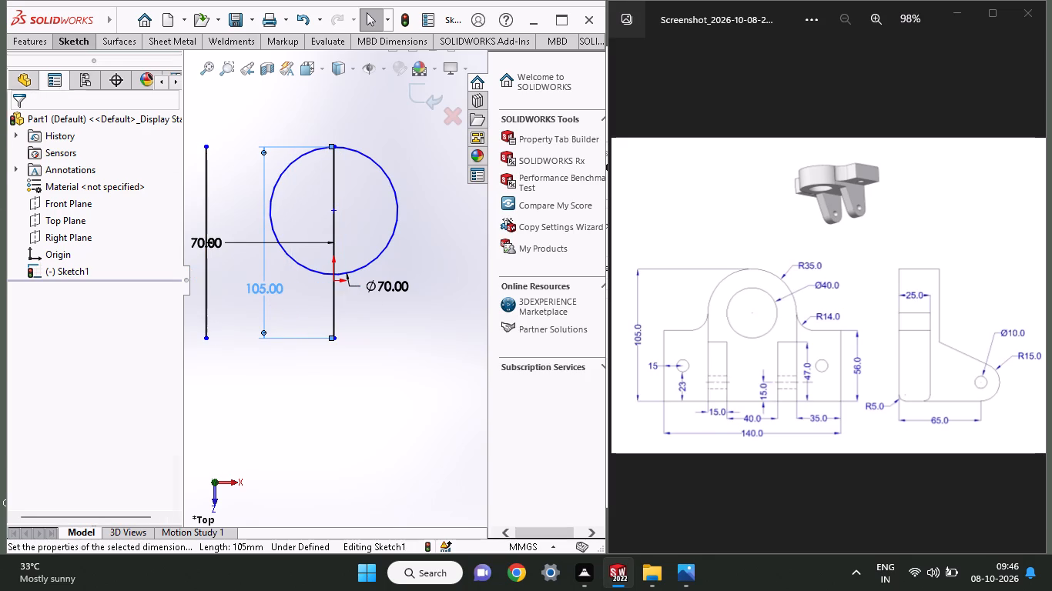
{"action": "left_click", "coordinate": [18, 125]}
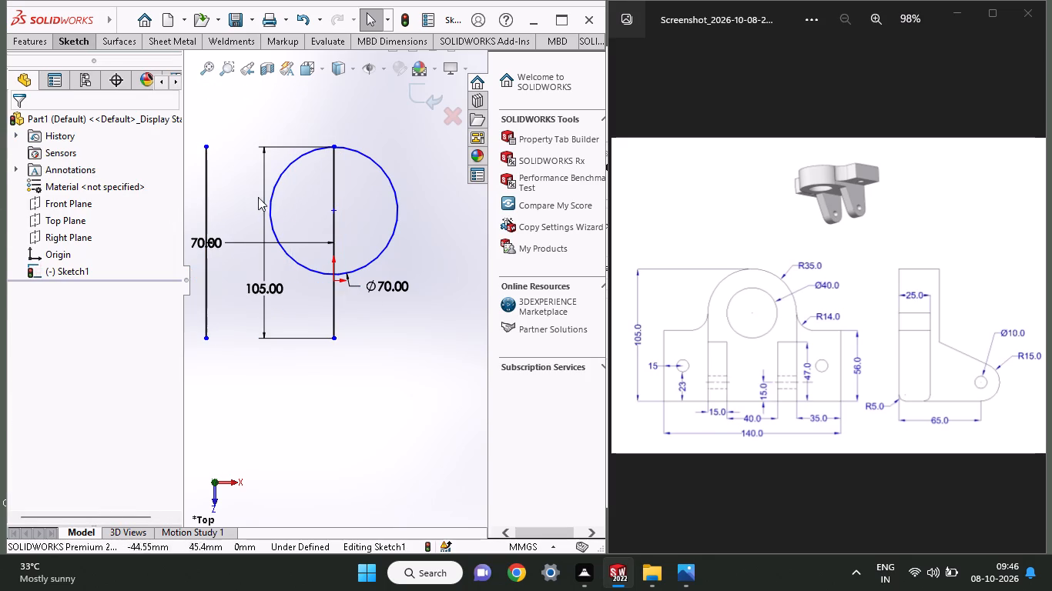
Offset the vertical centre line by 70 mm in the reversed direction, to the right side of the circle.
{"action": "left_click", "coordinate": [83, 38]}
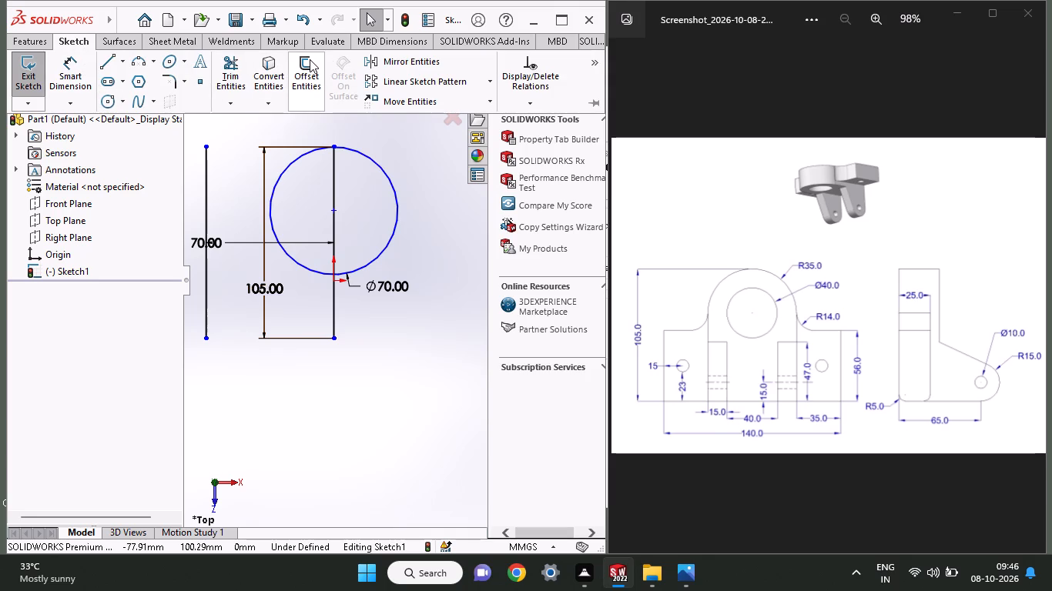
{"action": "left_click", "coordinate": [310, 59]}
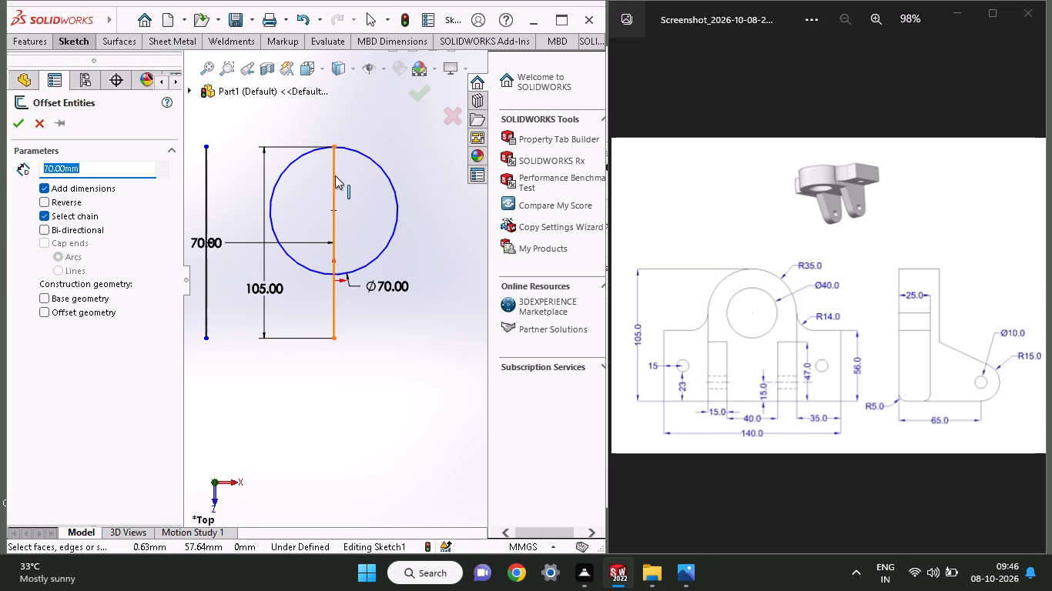
{"action": "left_click", "coordinate": [335, 175]}
{"action": "left_click", "coordinate": [72, 205]}
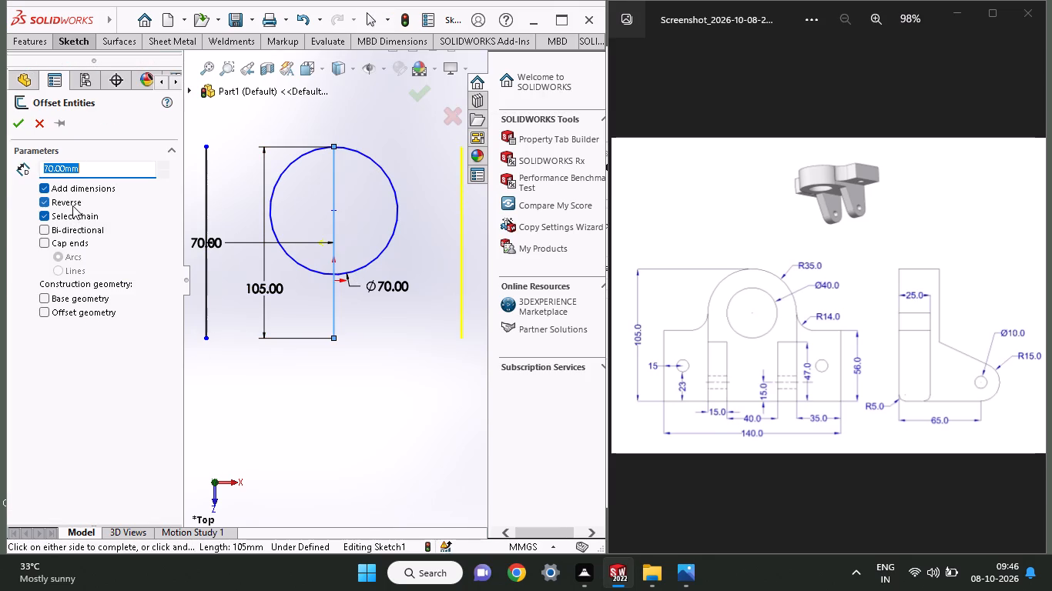
{"action": "left_click", "coordinate": [9, 123]}
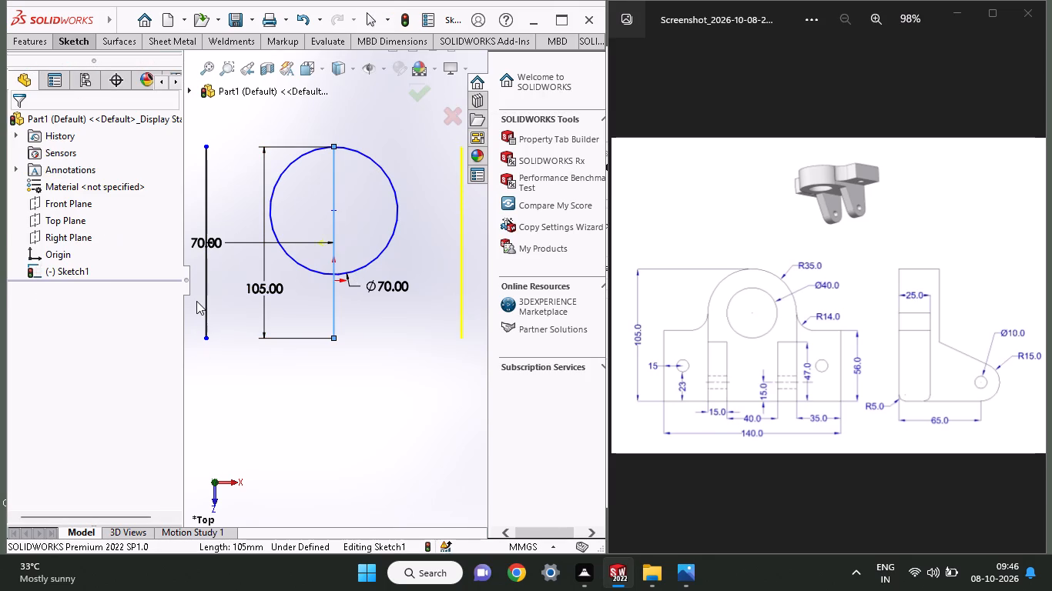
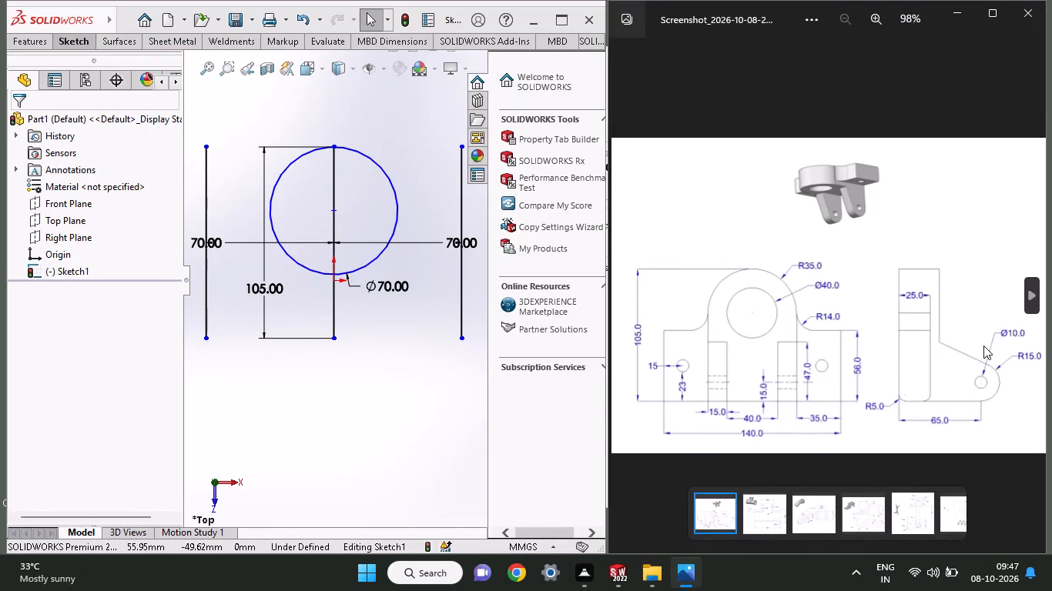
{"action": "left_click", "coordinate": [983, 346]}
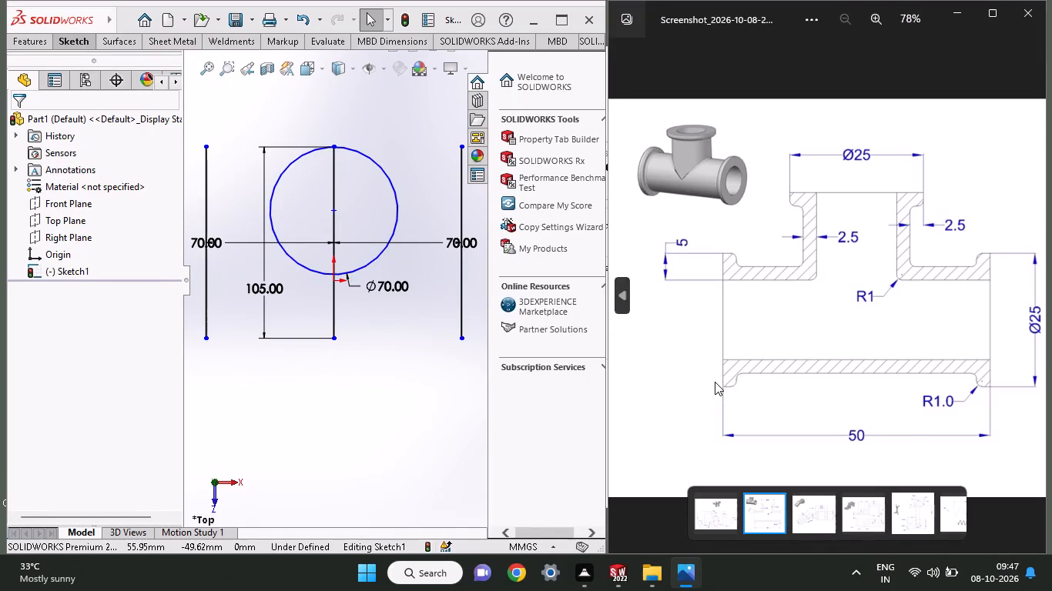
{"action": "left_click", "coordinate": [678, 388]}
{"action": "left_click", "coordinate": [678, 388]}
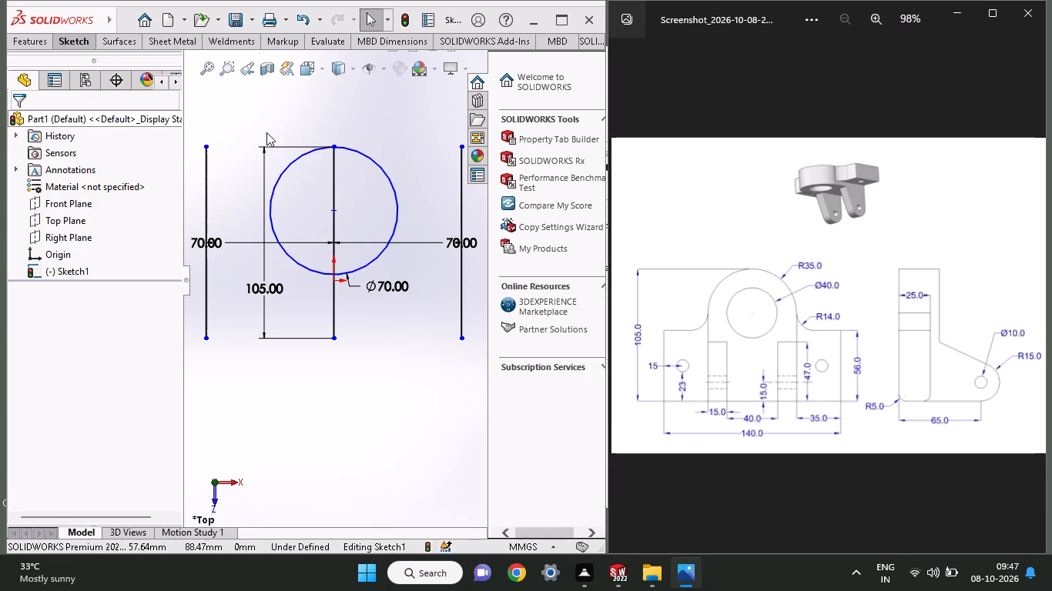
Sketch a vertical line about 105 mm long between the left offset line and the circle, about 18 mm from the offset line.
{"action": "left_click", "coordinate": [88, 40]}
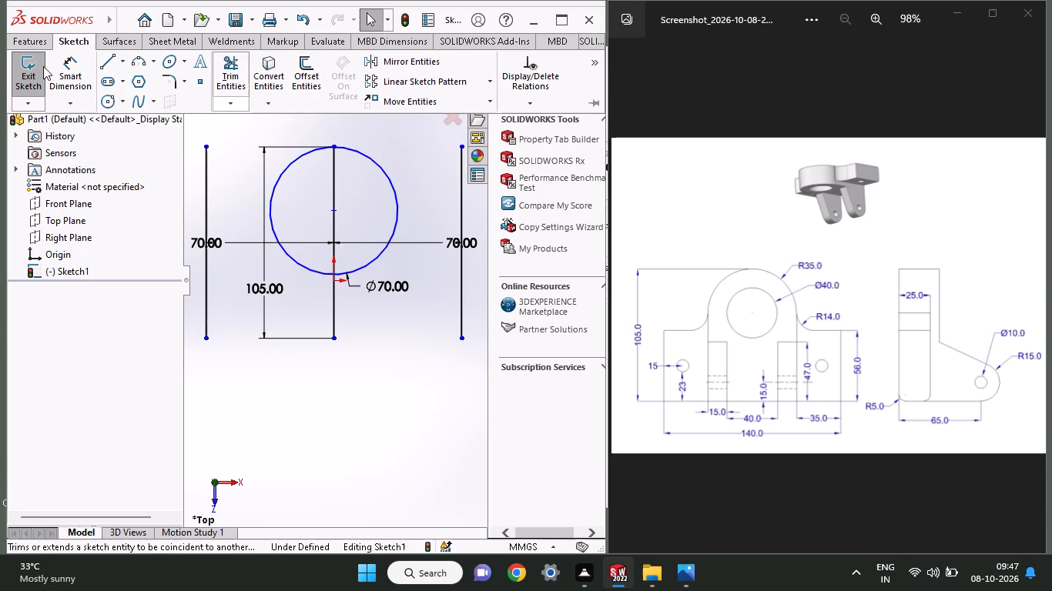
{"action": "left_click", "coordinate": [109, 67]}
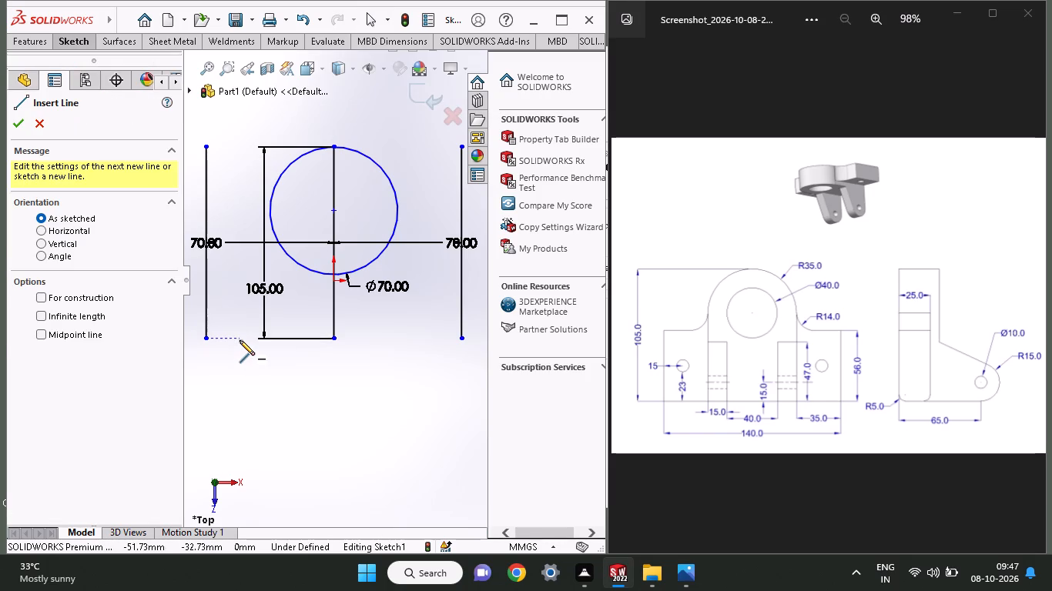
{"action": "left_click", "coordinate": [240, 340]}
{"action": "left_click", "coordinate": [237, 148]}
{"action": "right_click", "coordinate": [245, 126]}
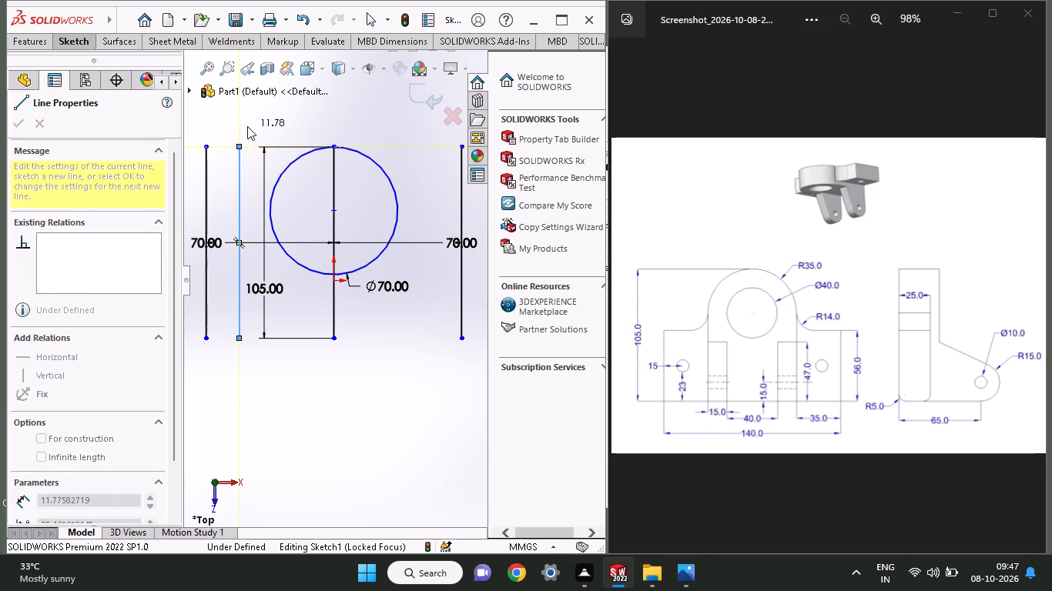
{"action": "left_click", "coordinate": [260, 137]}
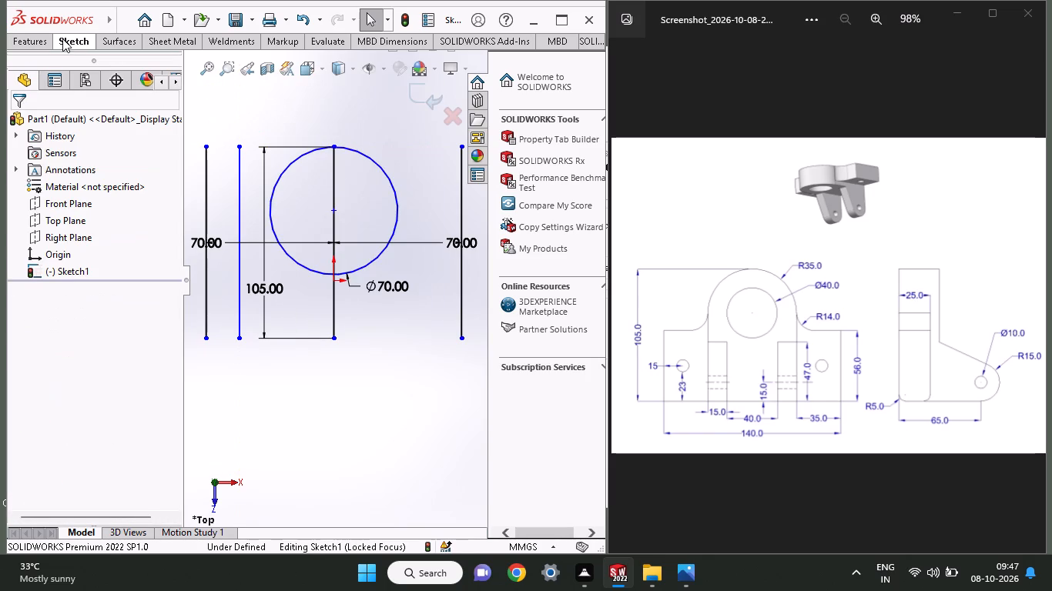
Dimension the distance between the lower endpoints of the left offset line and the new vertical line as 35 mm.
{"action": "left_click", "coordinate": [62, 38]}
{"action": "left_click", "coordinate": [65, 79]}
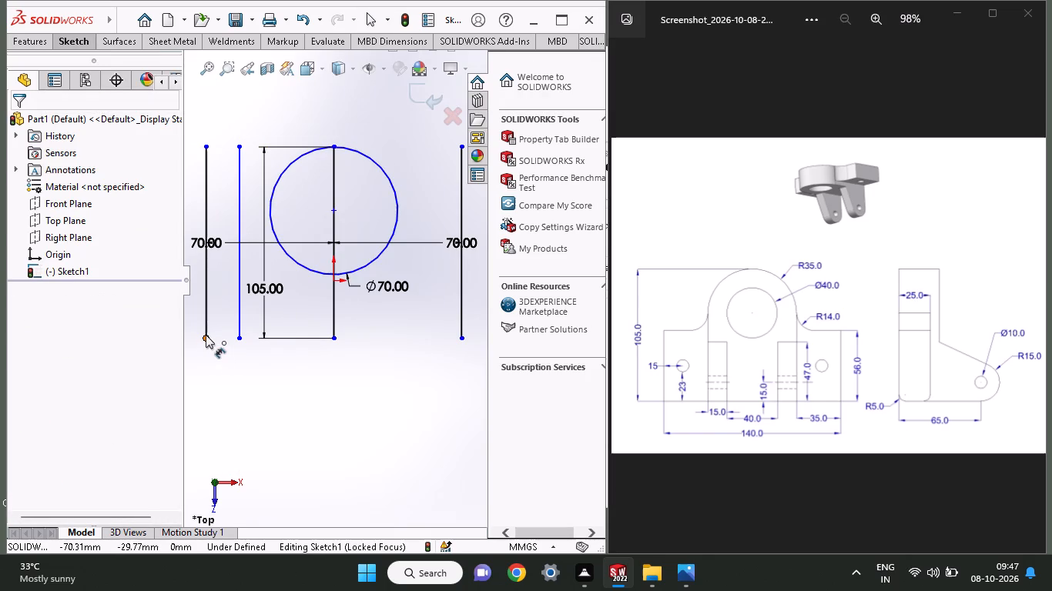
{"action": "left_click", "coordinate": [206, 335]}
{"action": "left_click", "coordinate": [236, 339]}
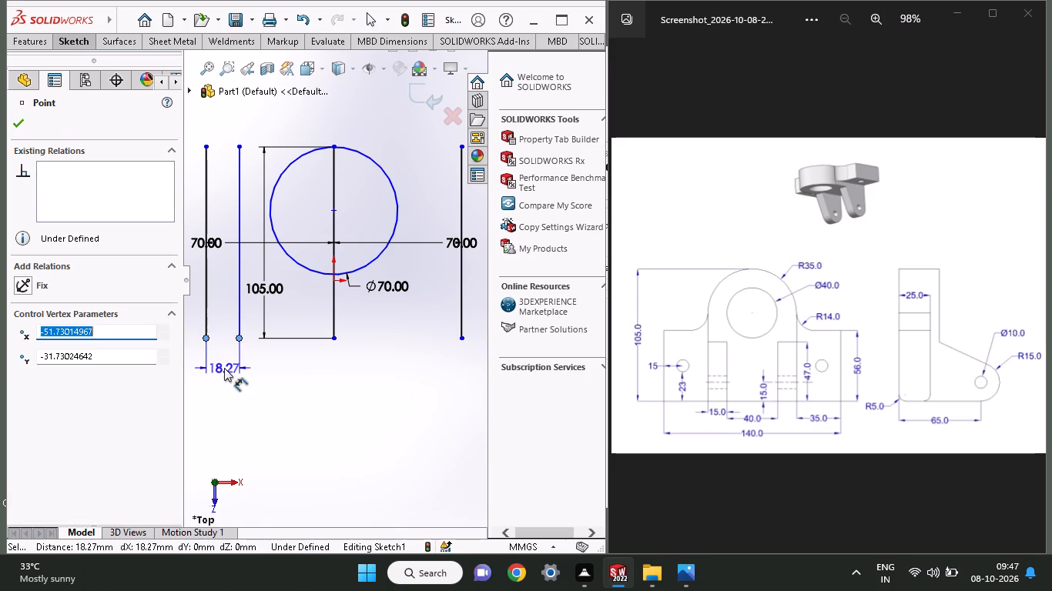
{"action": "left_click", "coordinate": [224, 368]}
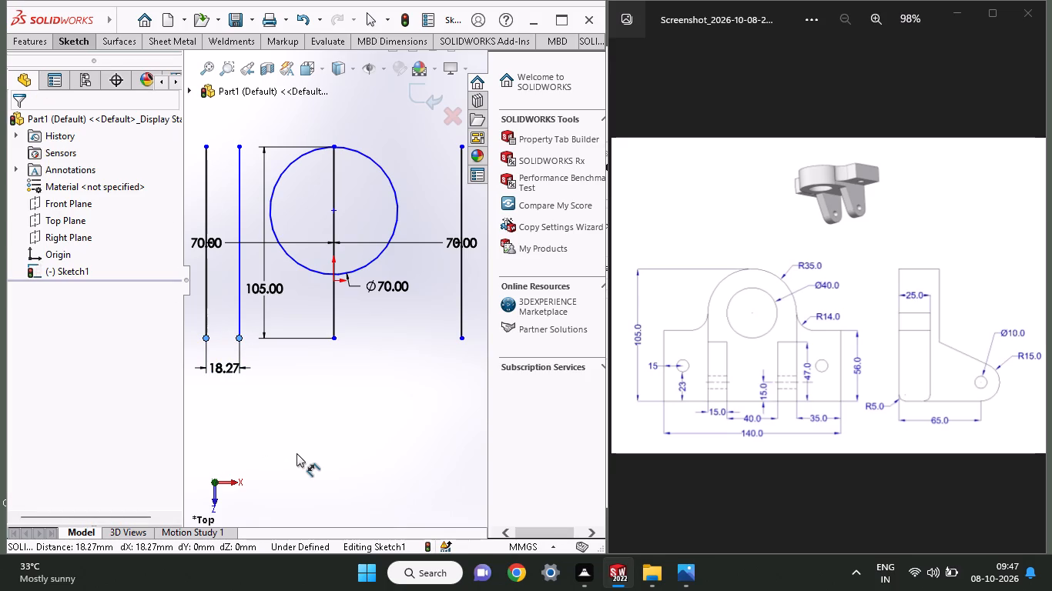
{"action": "key", "text": "3"}
{"action": "key", "text": "5"}
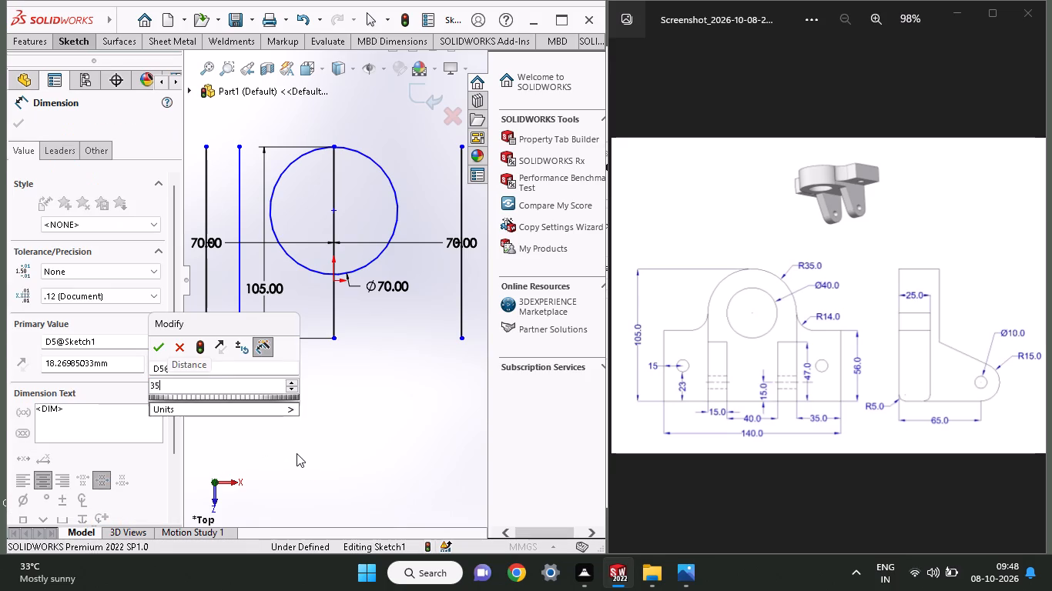
{"action": "key", "text": "Return"}
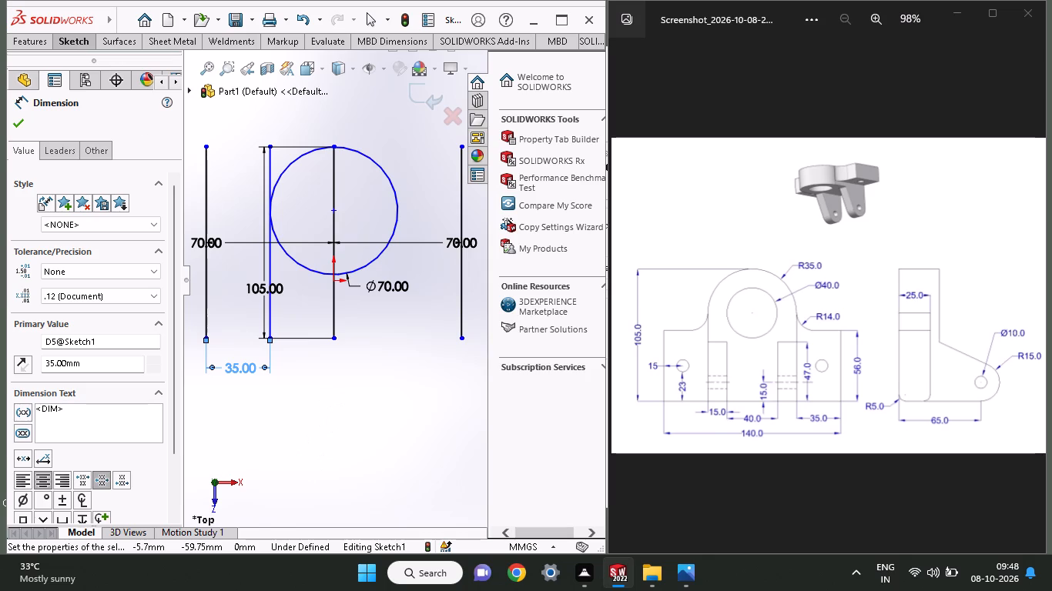
{"action": "left_click", "coordinate": [22, 125]}
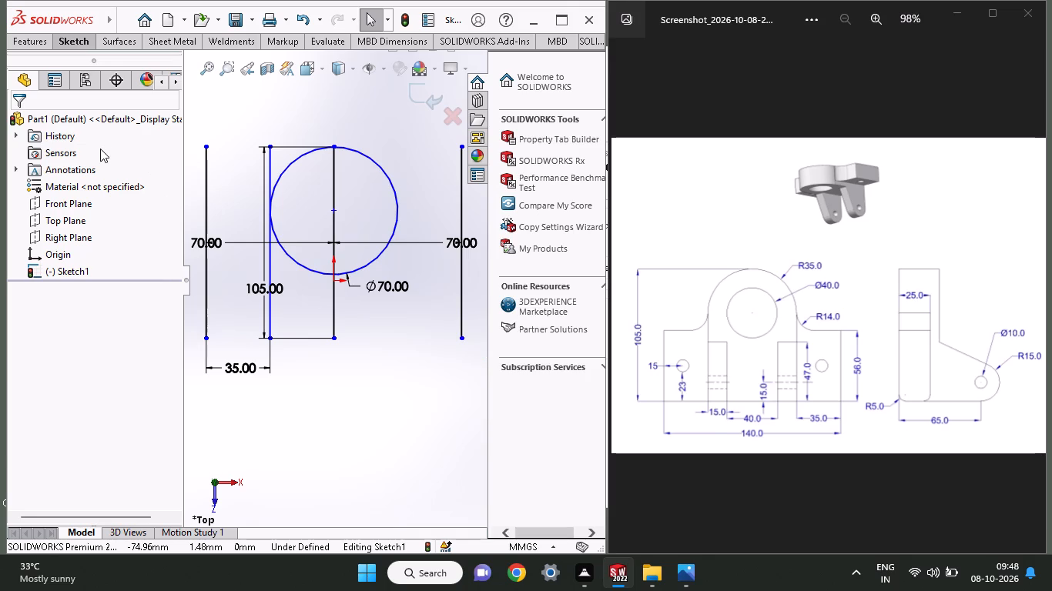
Sketch a vertical line about 105 mm long between the circle and the right offset line, about 29 mm from the offset line.
{"action": "left_click", "coordinate": [78, 43]}
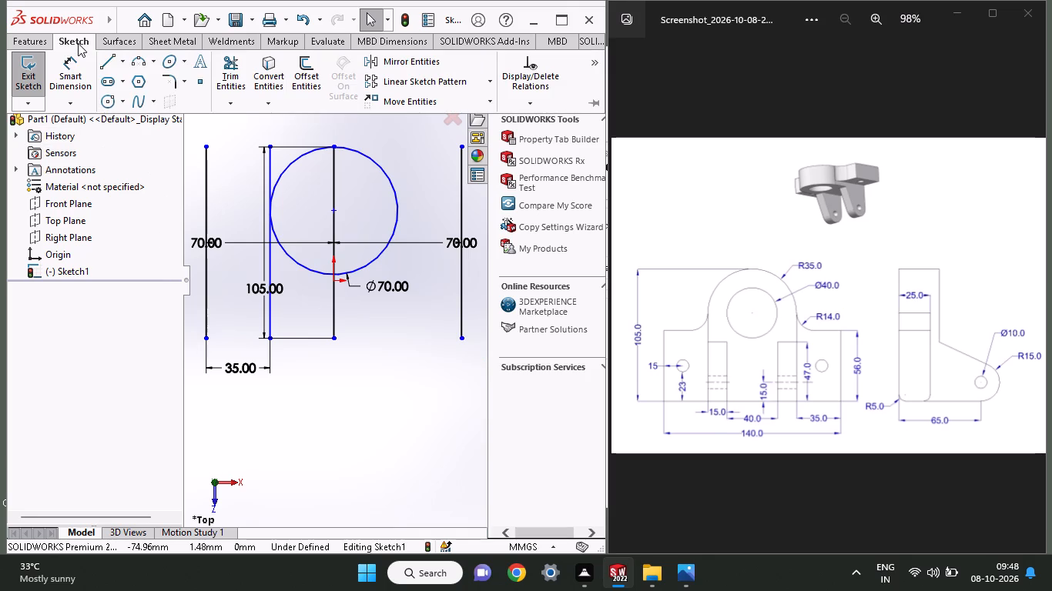
{"action": "left_click", "coordinate": [101, 65]}
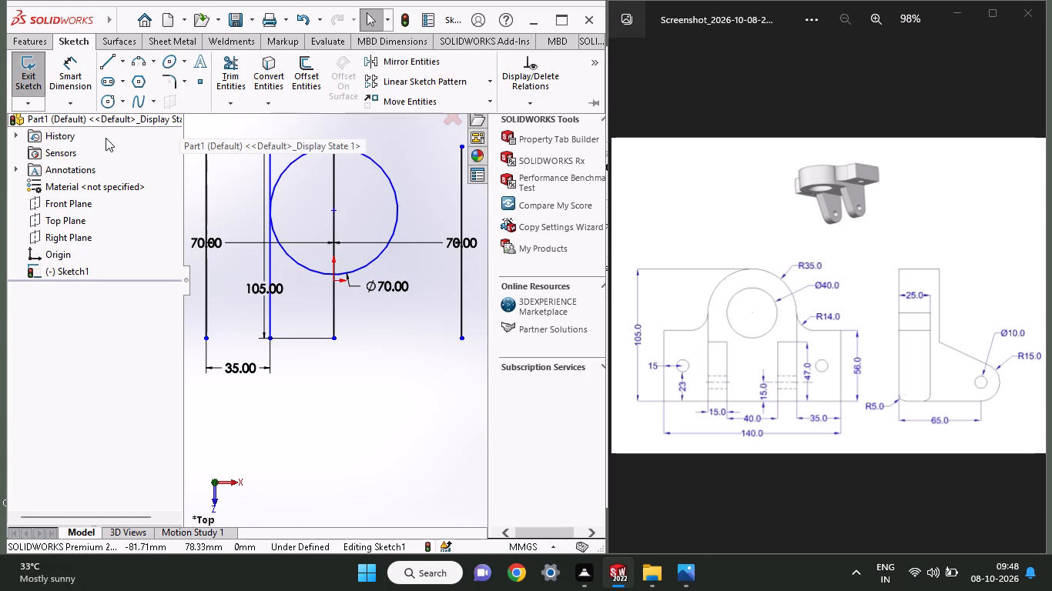
{"action": "left_click", "coordinate": [109, 58]}
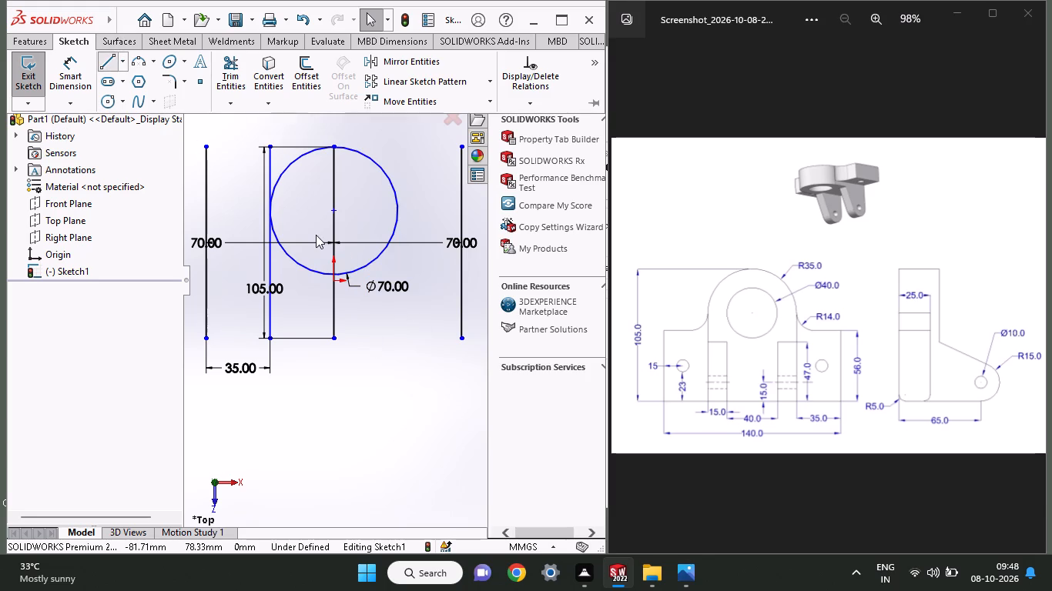
{"action": "left_click", "coordinate": [409, 342]}
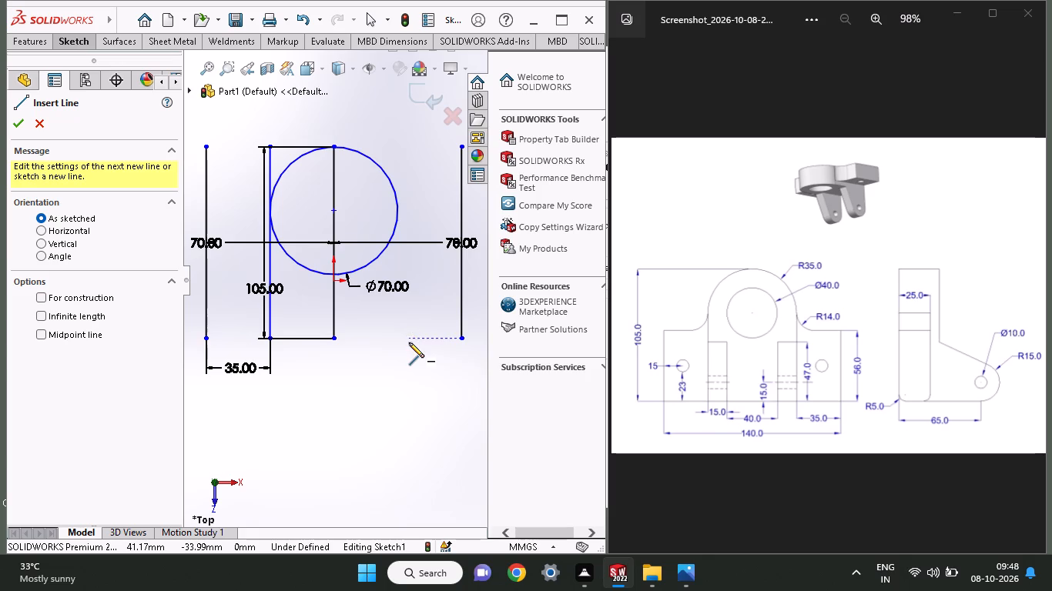
{"action": "left_click", "coordinate": [410, 149]}
{"action": "right_click", "coordinate": [367, 131]}
{"action": "left_click", "coordinate": [380, 139]}
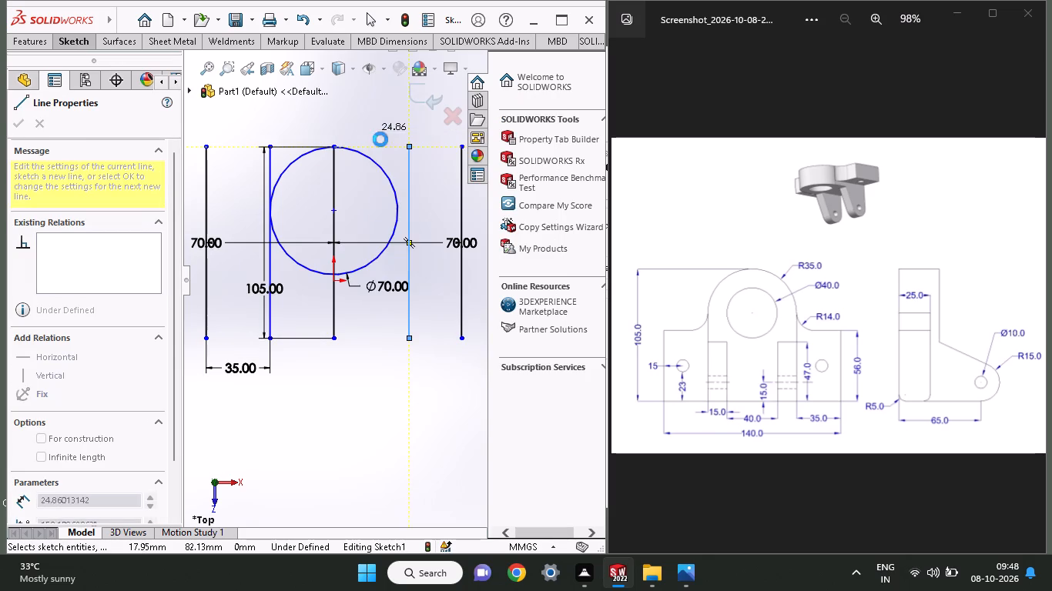
Dimension the distance between the new vertical line and the right offset line as 35 mm.
{"action": "left_click", "coordinate": [81, 35]}
{"action": "left_click", "coordinate": [75, 73]}
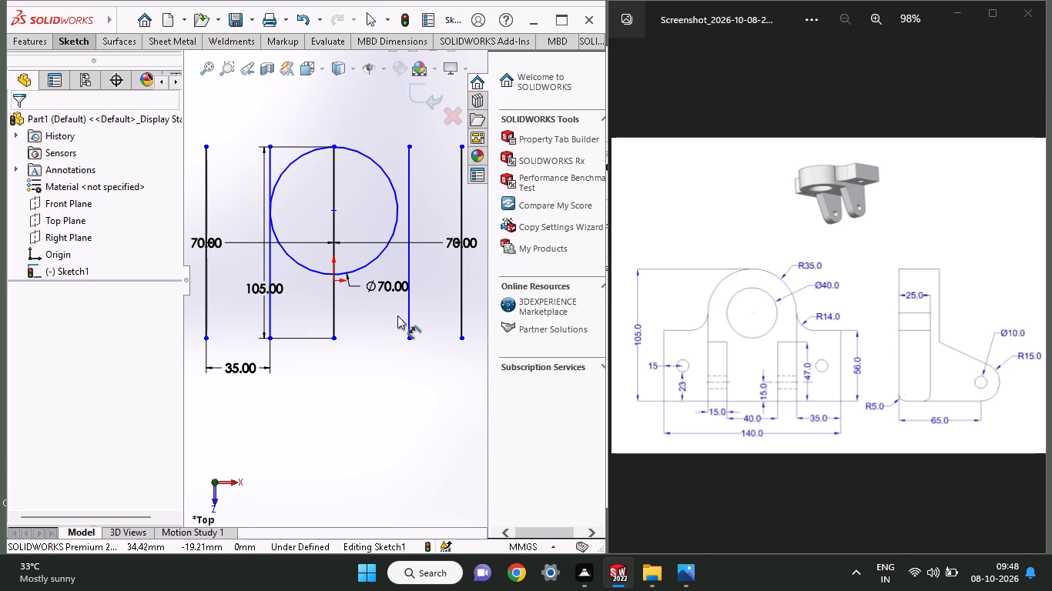
{"action": "left_click", "coordinate": [407, 315]}
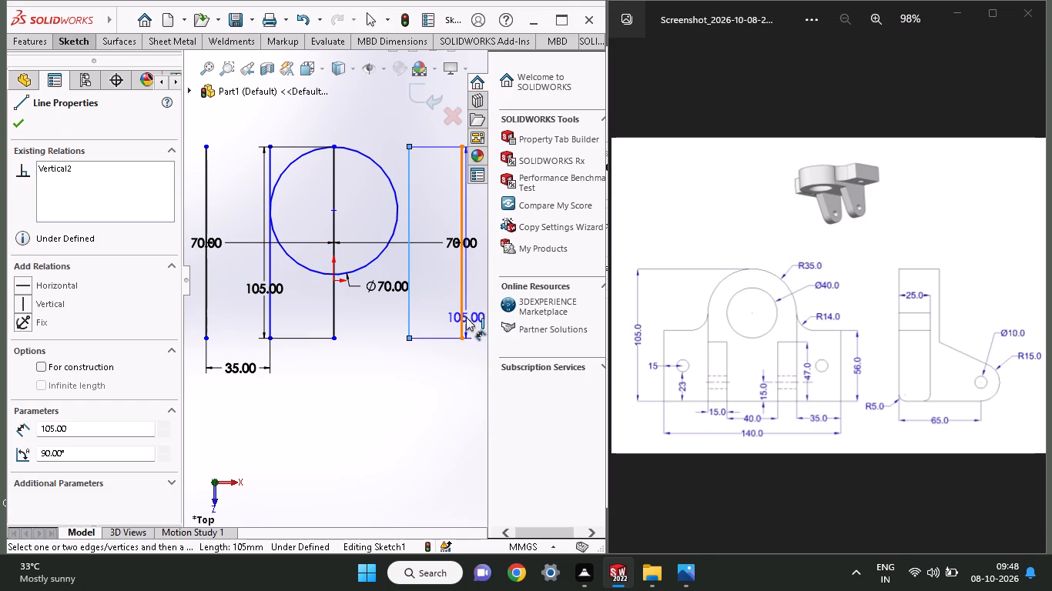
{"action": "left_click", "coordinate": [461, 318]}
{"action": "left_click", "coordinate": [424, 369]}
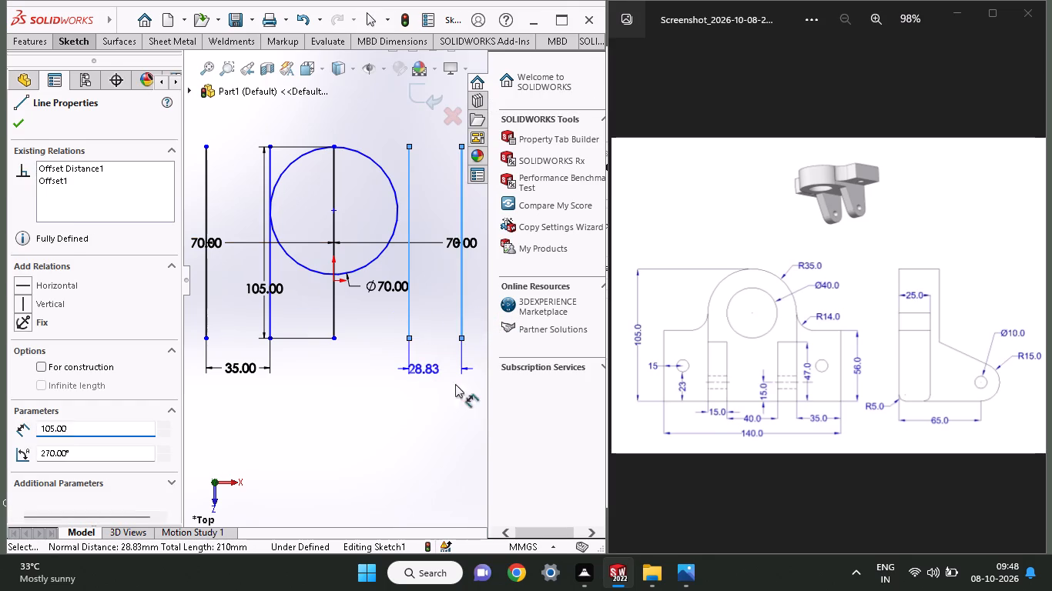
{"action": "type", "text": "35"}
{"action": "key", "text": "Return"}
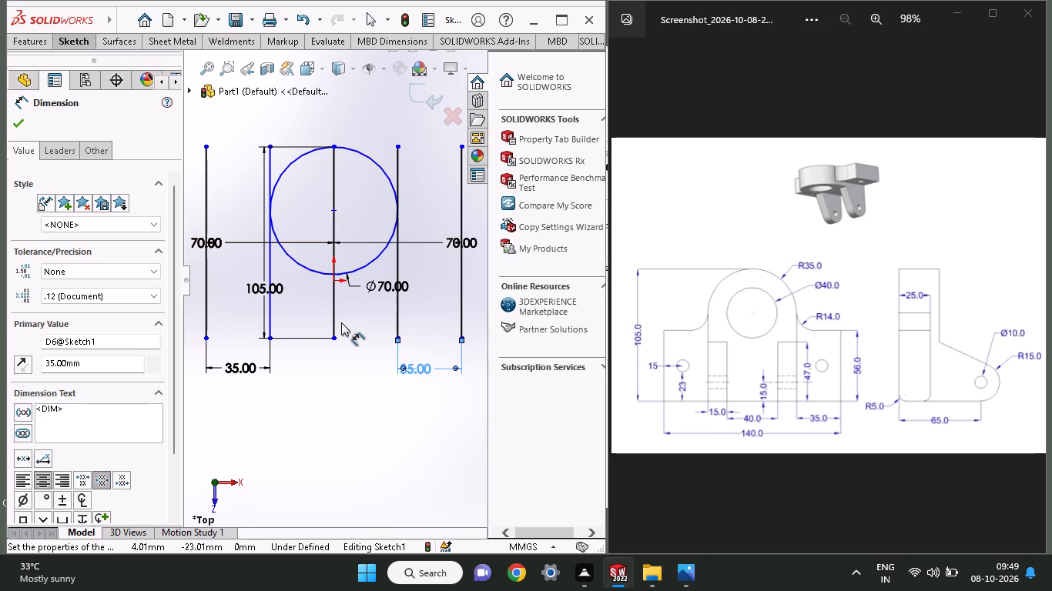
Sketch a horizontal line about 190 mm long through the lower ends of the vertical lines, extending past both outer lines.
{"action": "left_click", "coordinate": [67, 41]}
{"action": "left_click", "coordinate": [101, 62]}
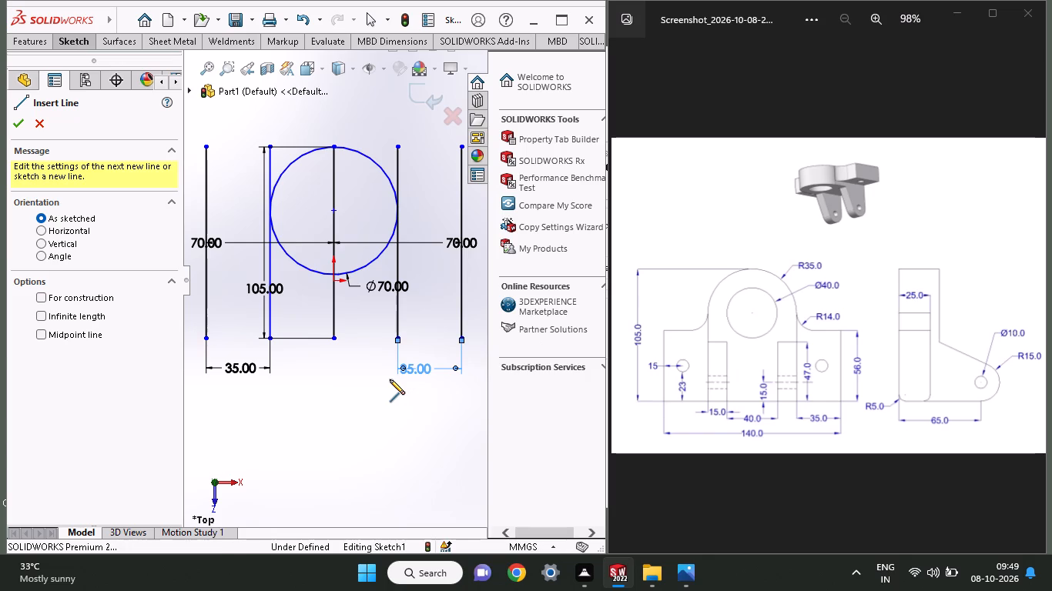
{"action": "scroll", "coordinate": [354, 379], "scroll_direction": "up", "scroll_amount": 3, "text": "ctrl"}
{"action": "scroll", "coordinate": [354, 379], "scroll_direction": "down", "scroll_amount": 1, "text": "ctrl"}
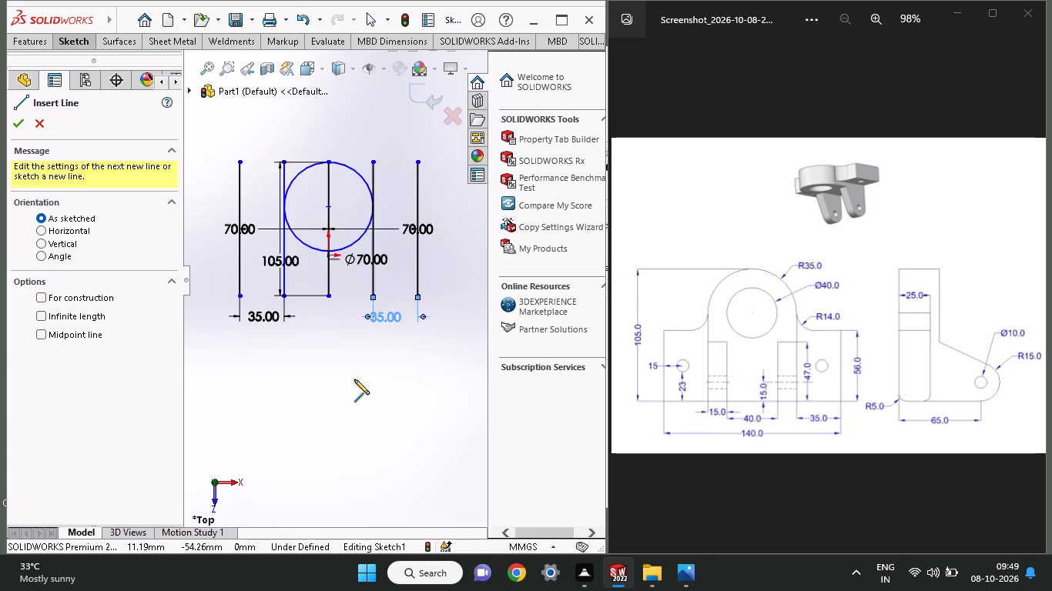
{"action": "scroll", "coordinate": [354, 379], "scroll_direction": "down", "scroll_amount": 2, "text": "ctrl"}
{"action": "scroll", "coordinate": [354, 379], "scroll_direction": "up", "scroll_amount": 2, "text": "ctrl"}
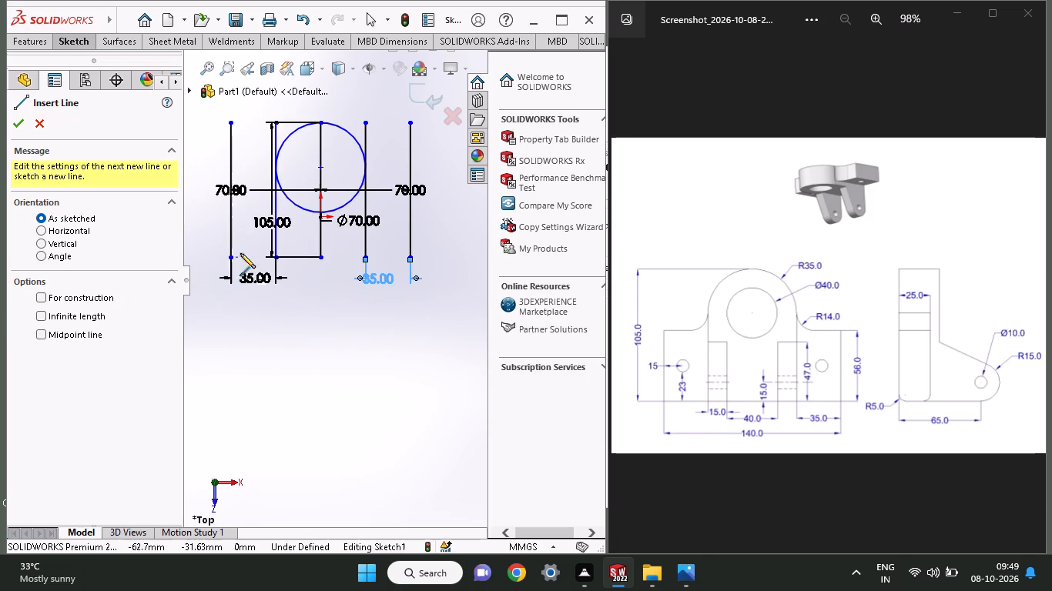
{"action": "left_click", "coordinate": [207, 259]}
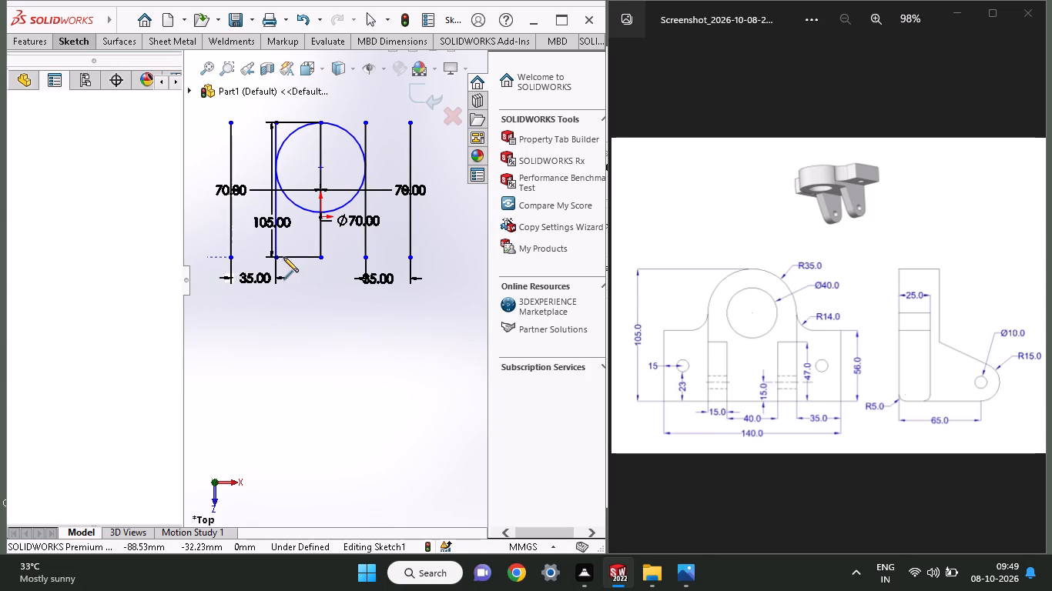
{"action": "right_click", "coordinate": [451, 230]}
{"action": "left_click", "coordinate": [455, 238]}
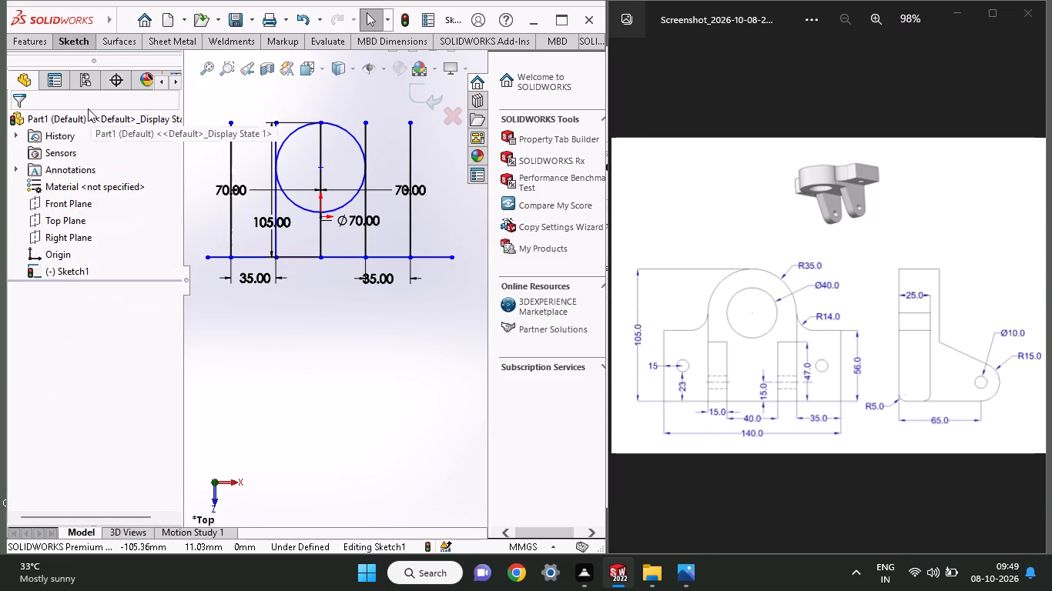
Dimension the bottom horizontal line's length from end to end as 140 mm.
{"action": "left_click", "coordinate": [75, 42]}
{"action": "left_click", "coordinate": [72, 73]}
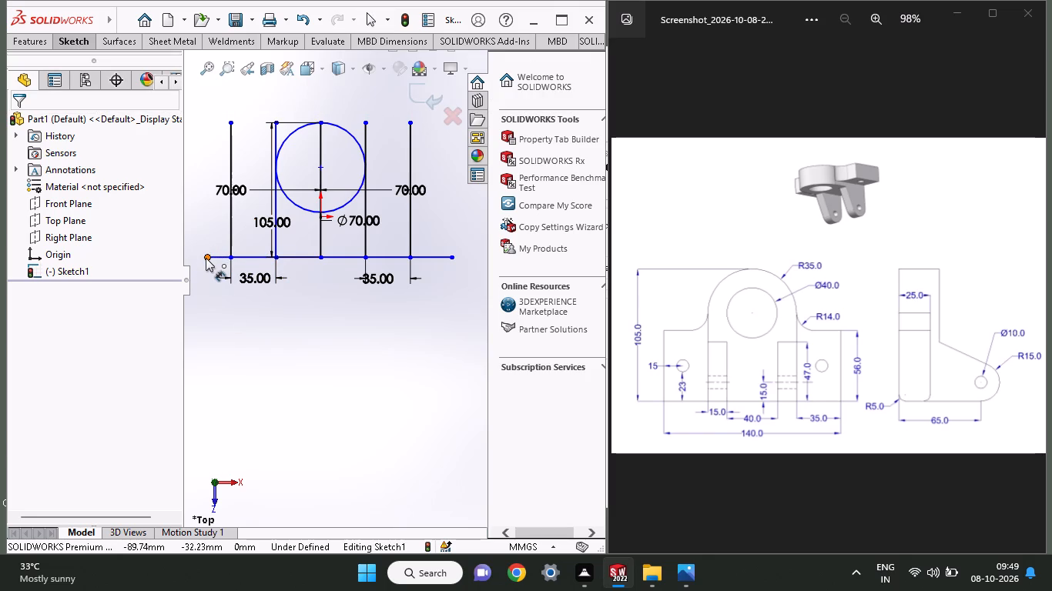
{"action": "left_click", "coordinate": [206, 258]}
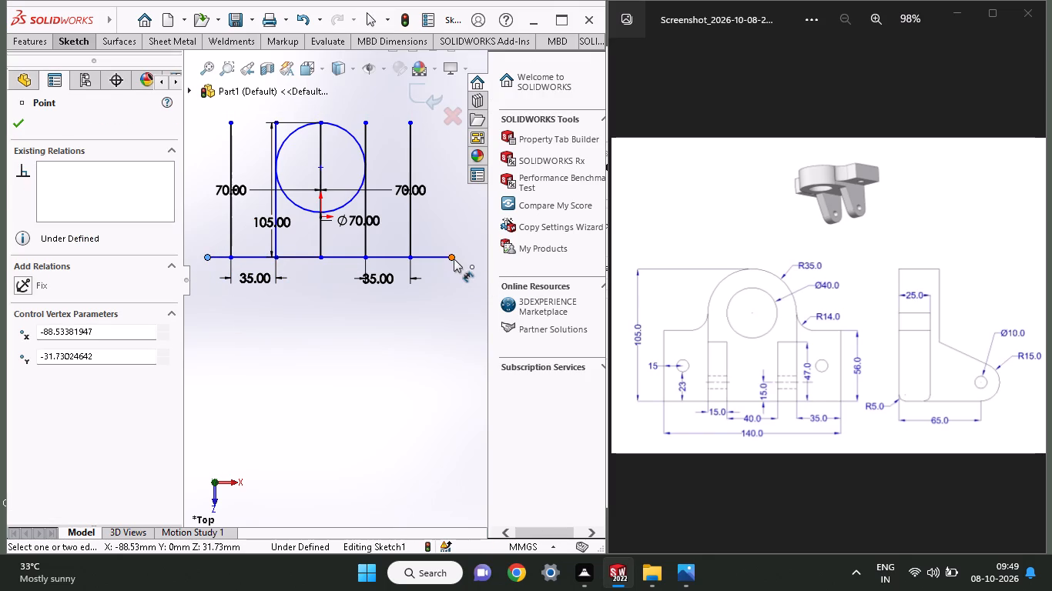
{"action": "left_click", "coordinate": [454, 259]}
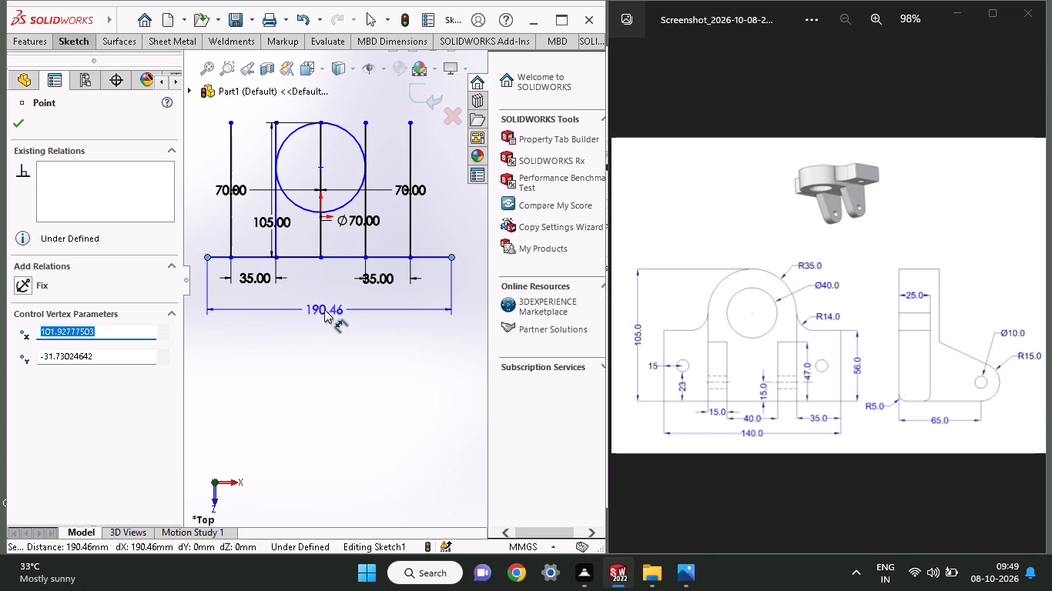
{"action": "left_click", "coordinate": [330, 335]}
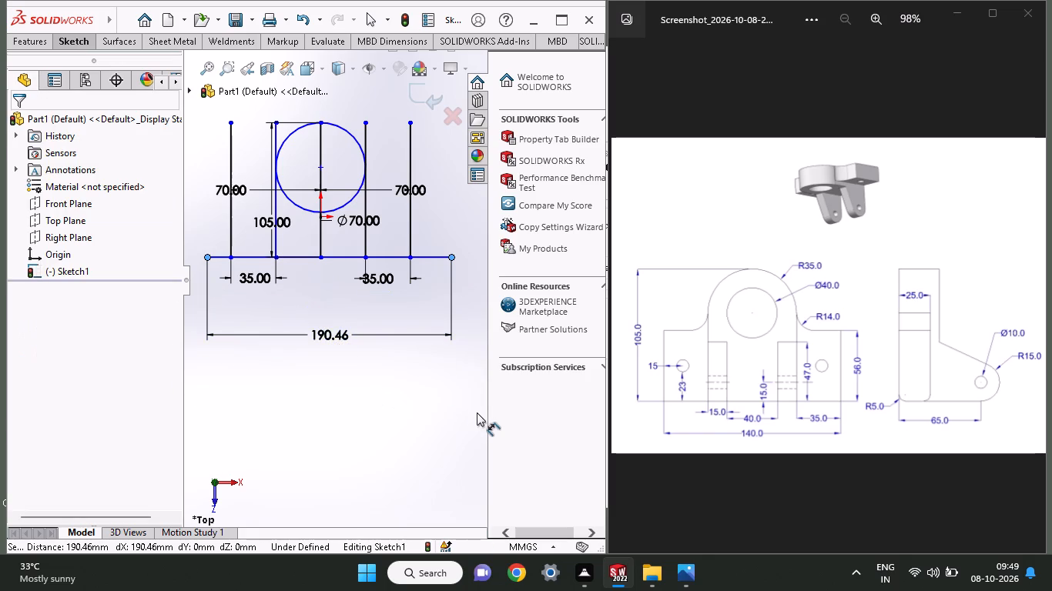
{"action": "key", "text": "1"}
{"action": "key", "text": "4"}
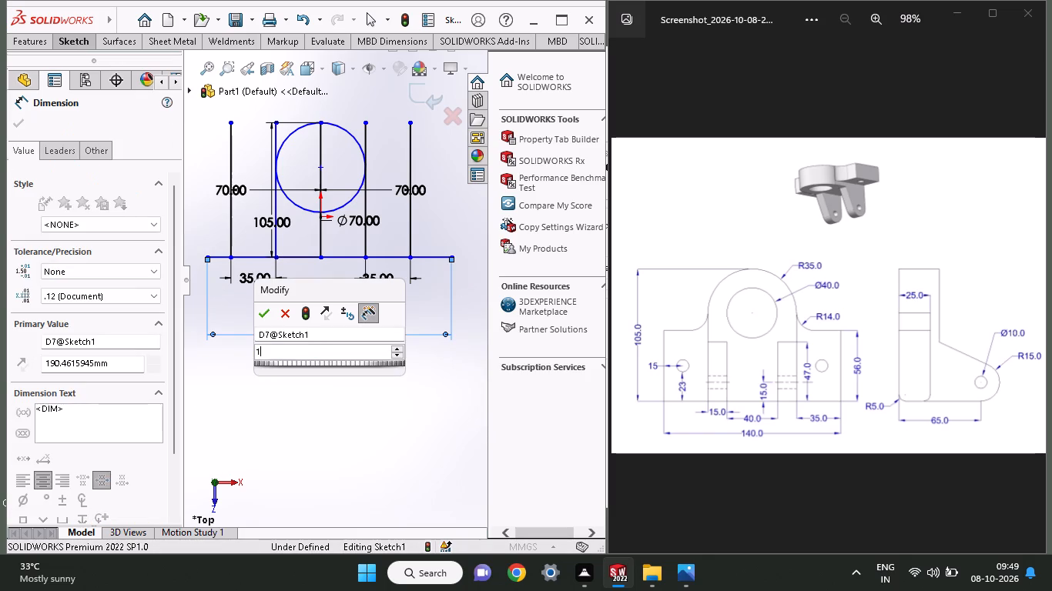
{"action": "key", "text": "0"}
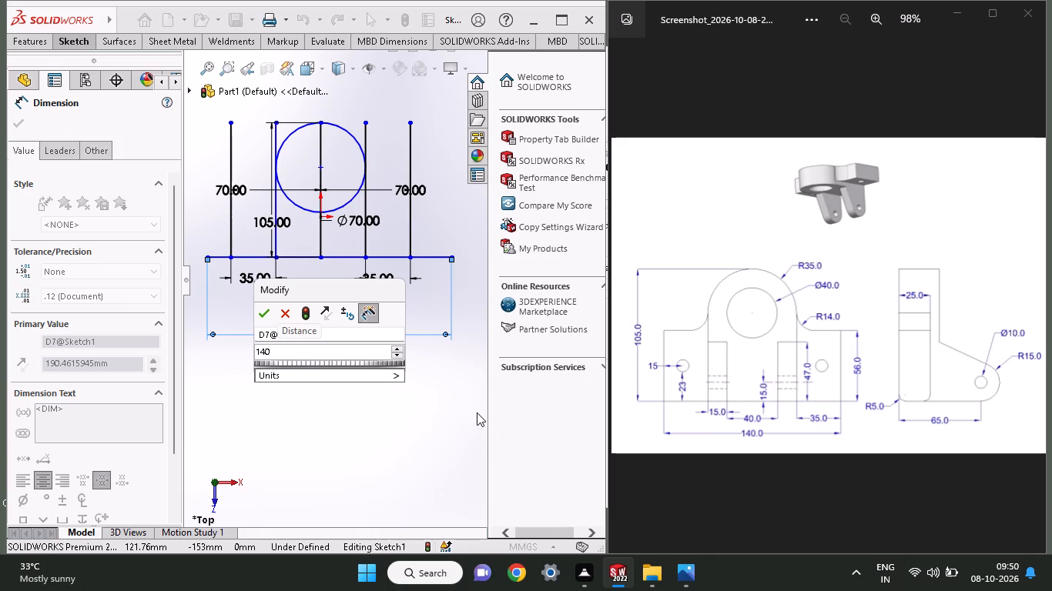
{"action": "key", "text": "Return"}
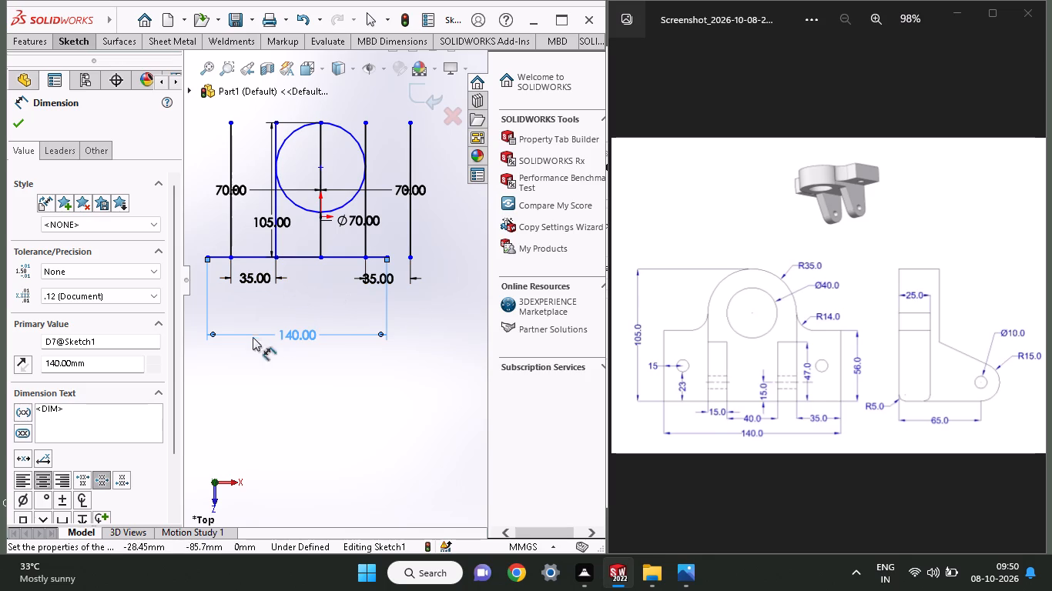
Dimension the horizontal distance from the centre line's lower end to the bottom line's right end as 70 mm.
{"action": "left_click", "coordinate": [320, 256]}
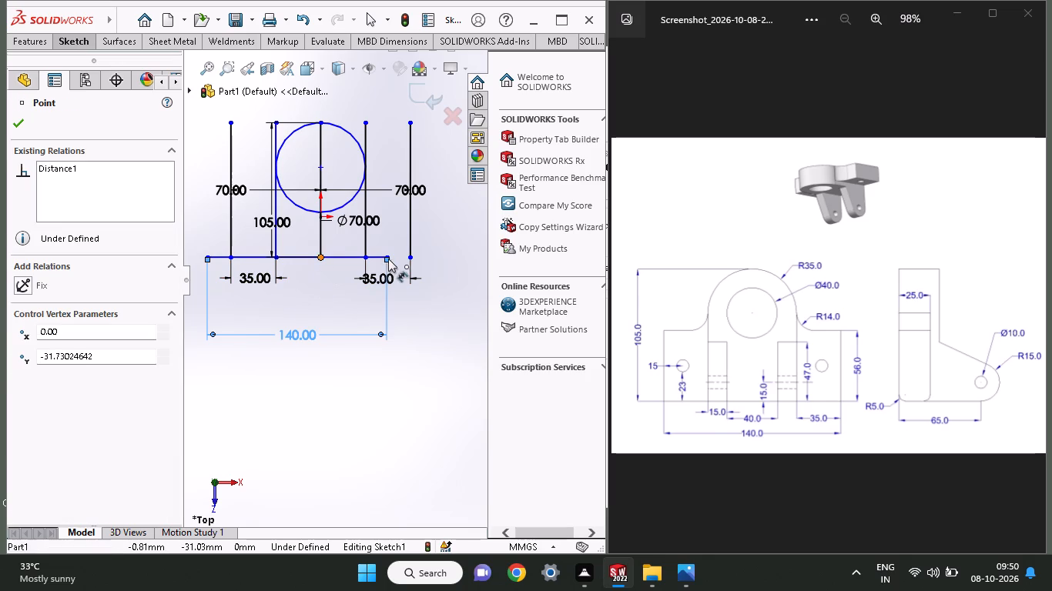
{"action": "left_click", "coordinate": [388, 254]}
{"action": "left_click", "coordinate": [385, 377]}
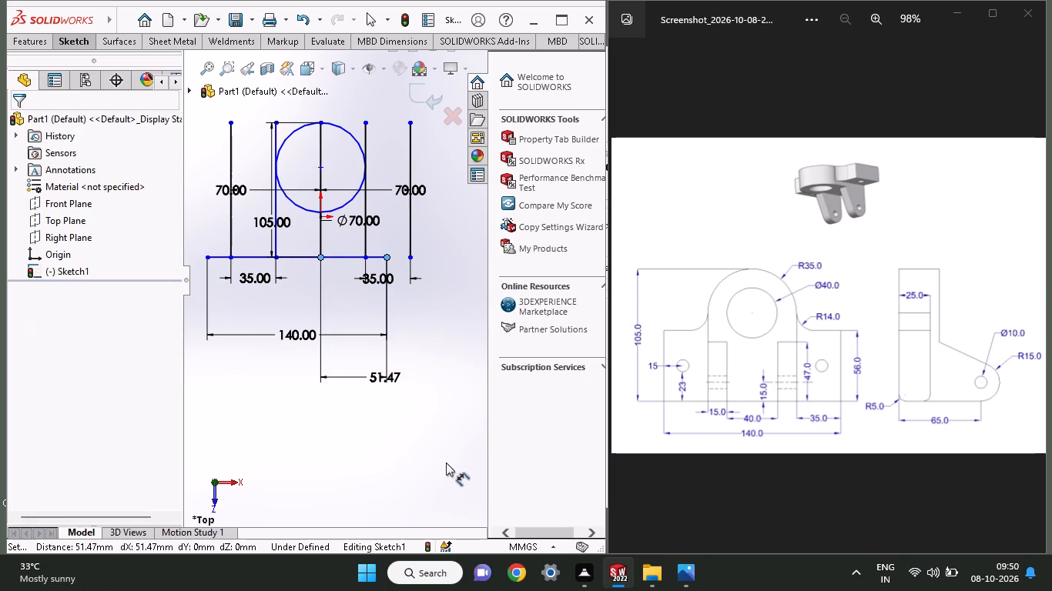
{"action": "type", "text": "70"}
{"action": "key", "text": "Return"}
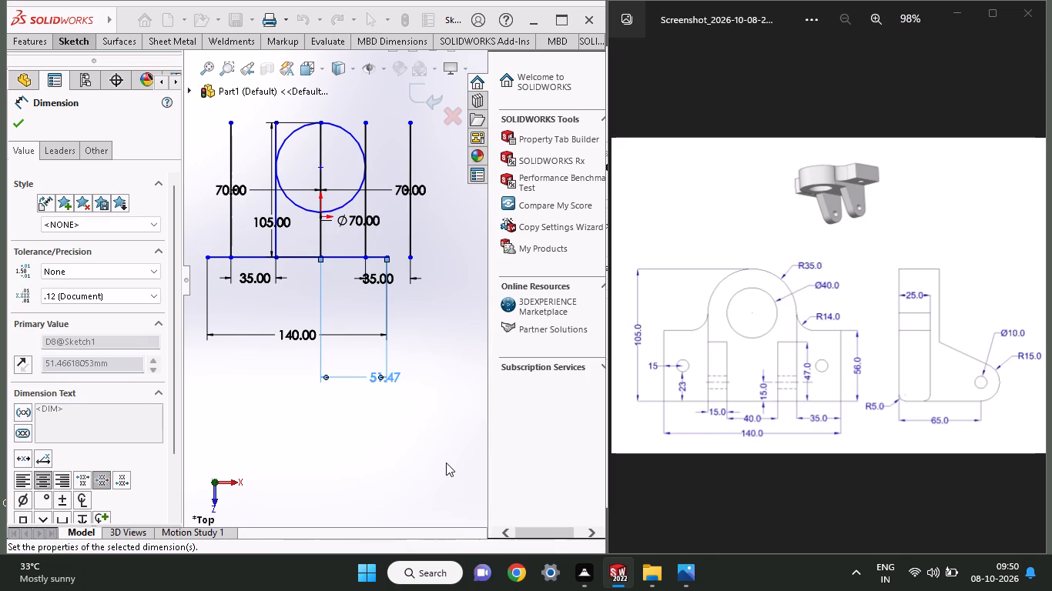
{"action": "left_click", "coordinate": [16, 127]}
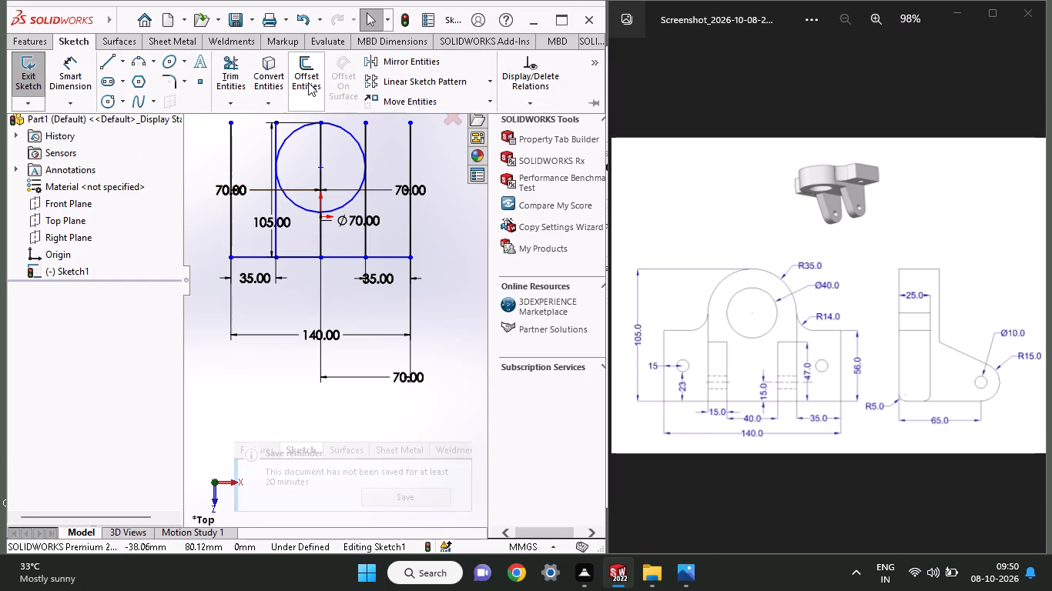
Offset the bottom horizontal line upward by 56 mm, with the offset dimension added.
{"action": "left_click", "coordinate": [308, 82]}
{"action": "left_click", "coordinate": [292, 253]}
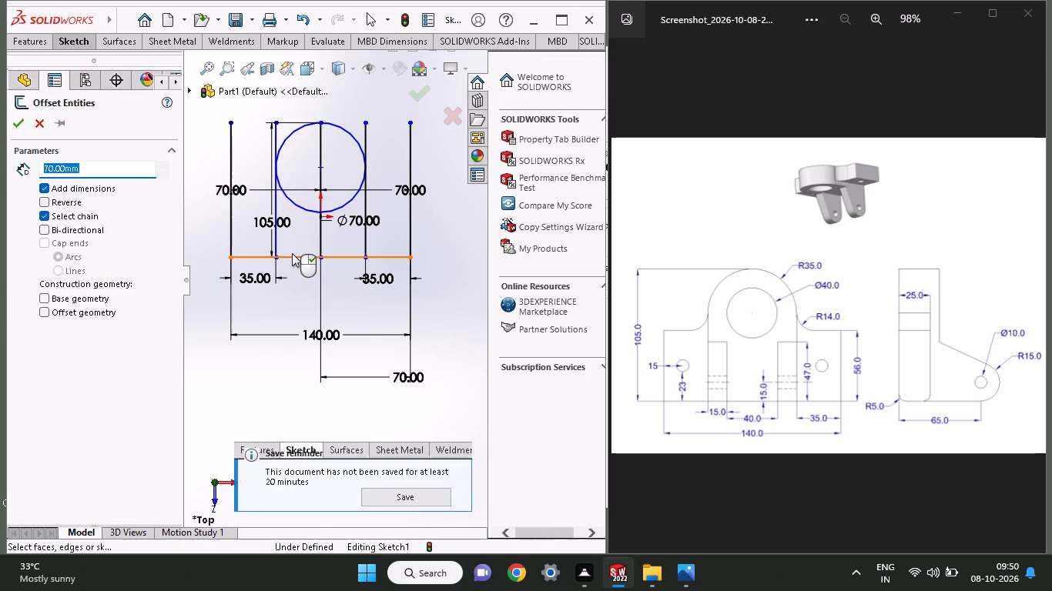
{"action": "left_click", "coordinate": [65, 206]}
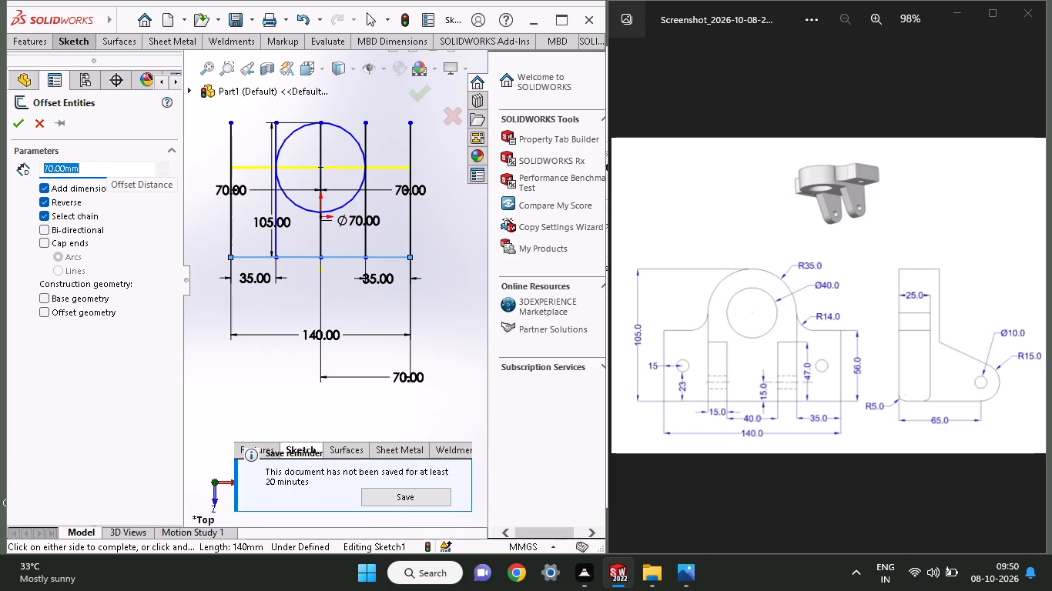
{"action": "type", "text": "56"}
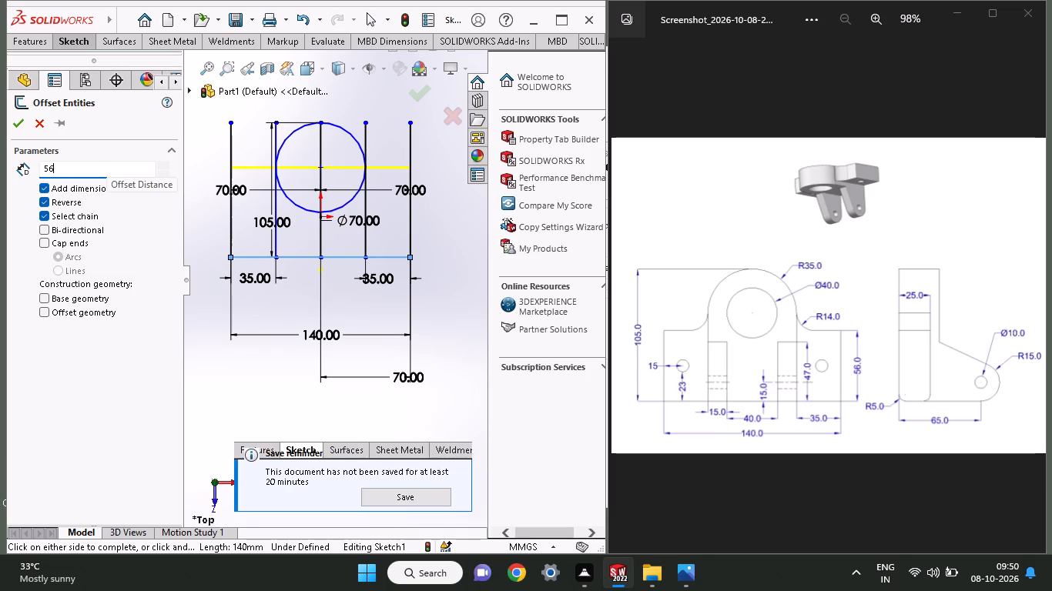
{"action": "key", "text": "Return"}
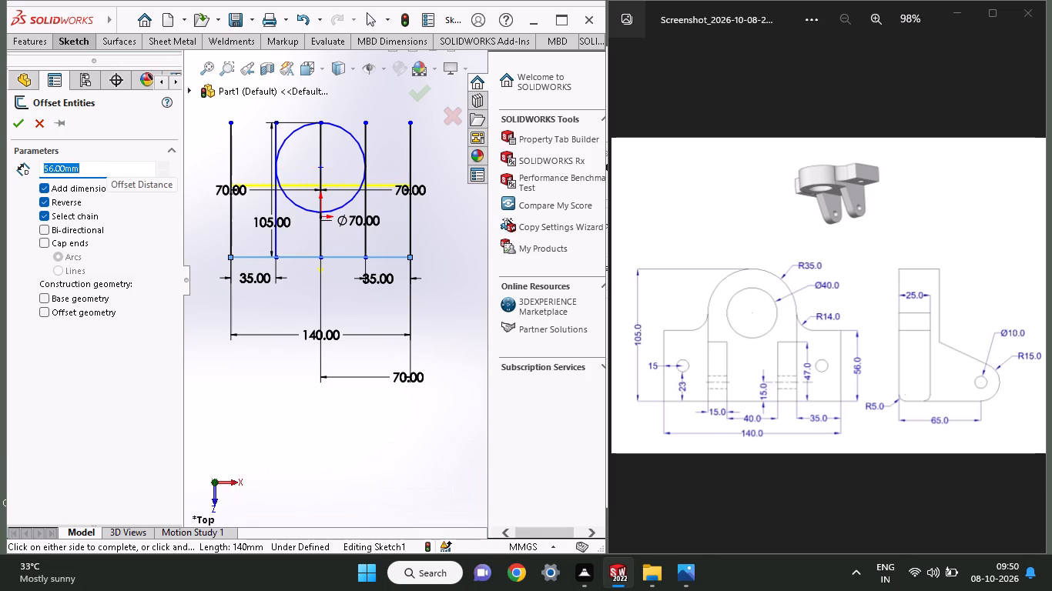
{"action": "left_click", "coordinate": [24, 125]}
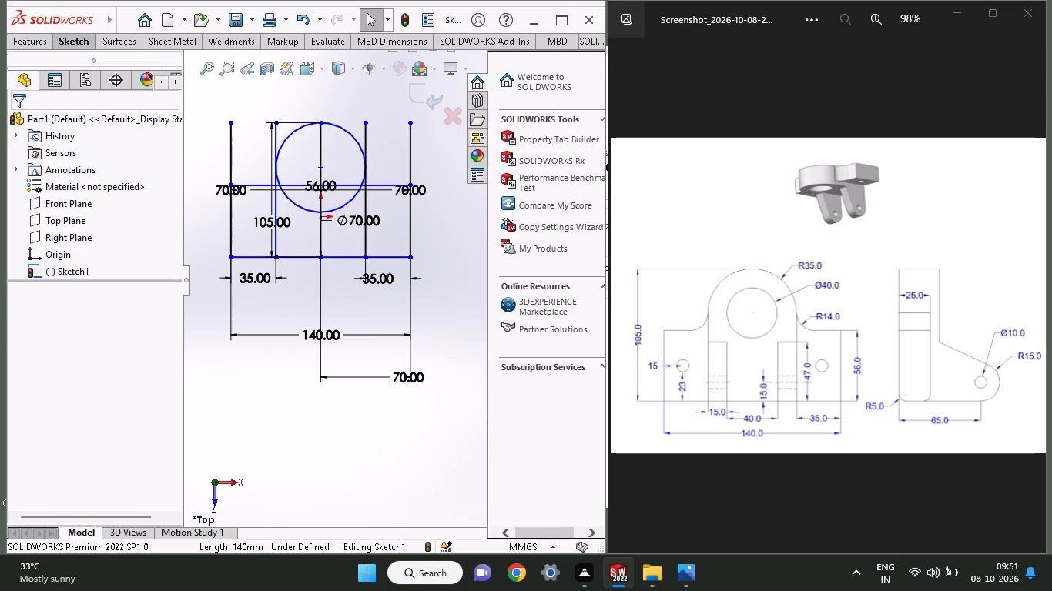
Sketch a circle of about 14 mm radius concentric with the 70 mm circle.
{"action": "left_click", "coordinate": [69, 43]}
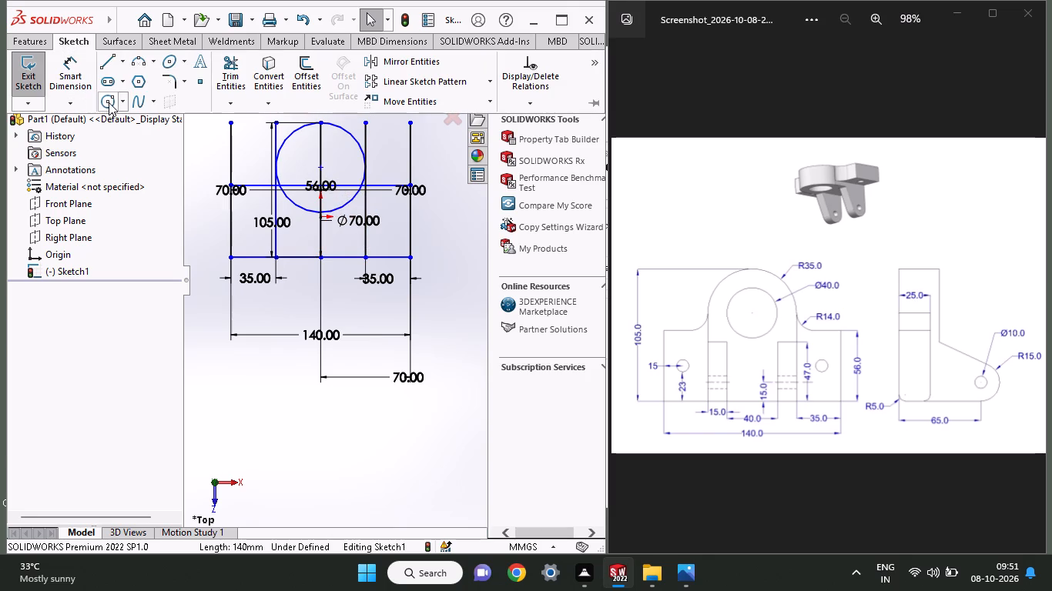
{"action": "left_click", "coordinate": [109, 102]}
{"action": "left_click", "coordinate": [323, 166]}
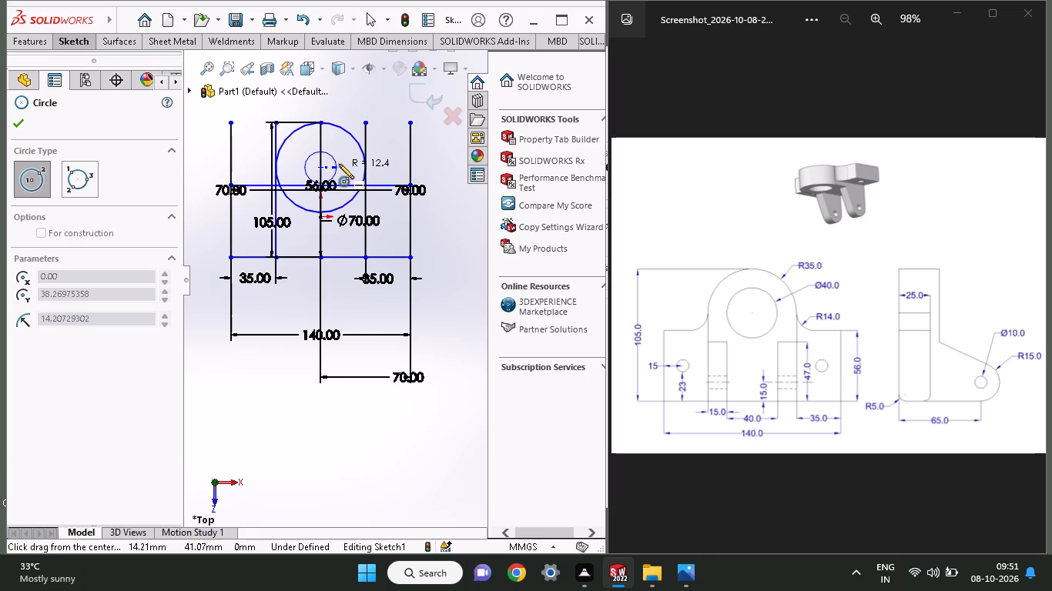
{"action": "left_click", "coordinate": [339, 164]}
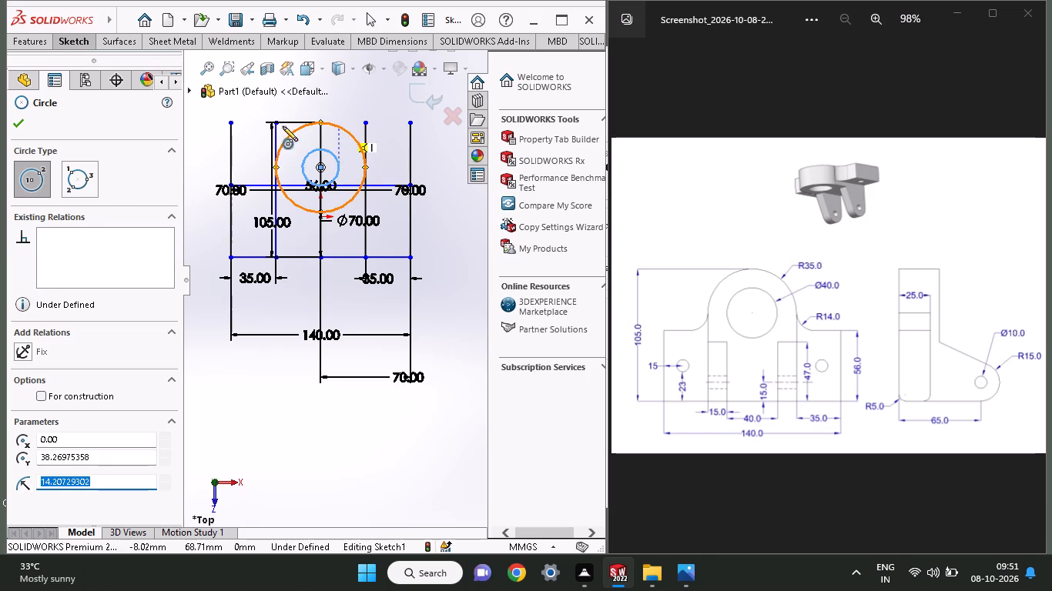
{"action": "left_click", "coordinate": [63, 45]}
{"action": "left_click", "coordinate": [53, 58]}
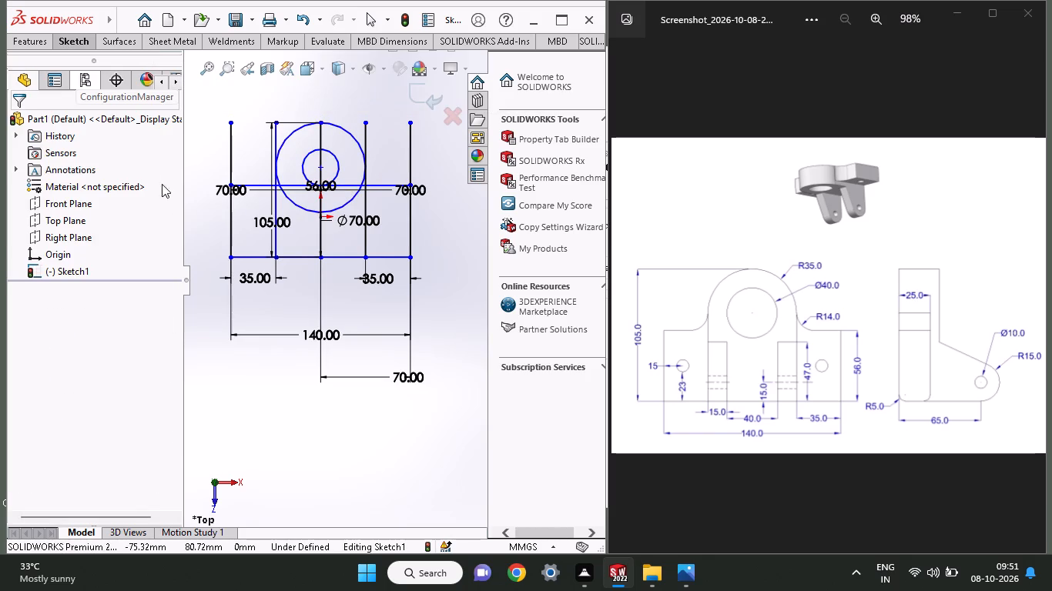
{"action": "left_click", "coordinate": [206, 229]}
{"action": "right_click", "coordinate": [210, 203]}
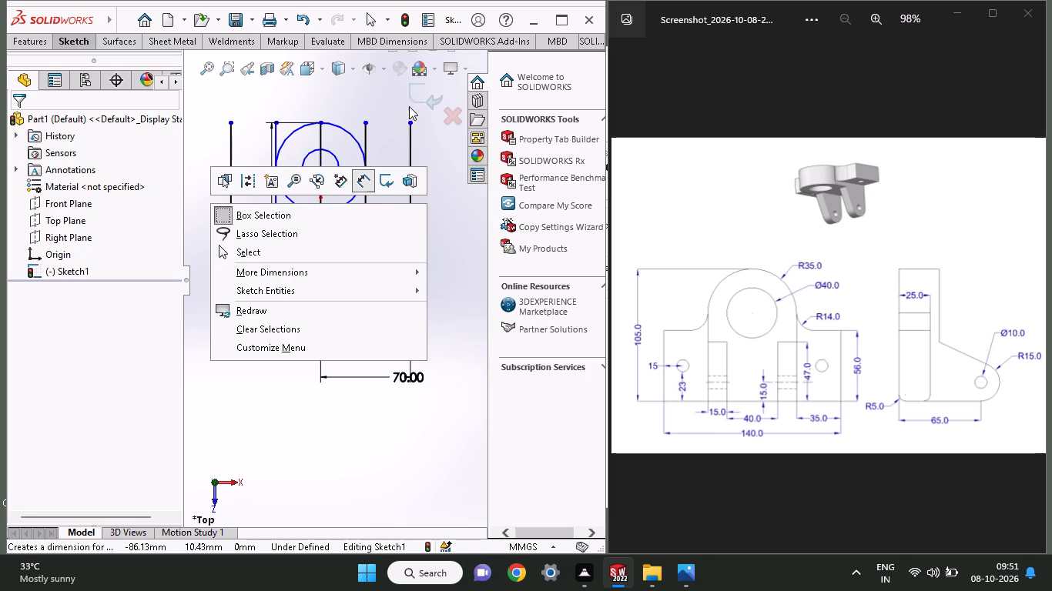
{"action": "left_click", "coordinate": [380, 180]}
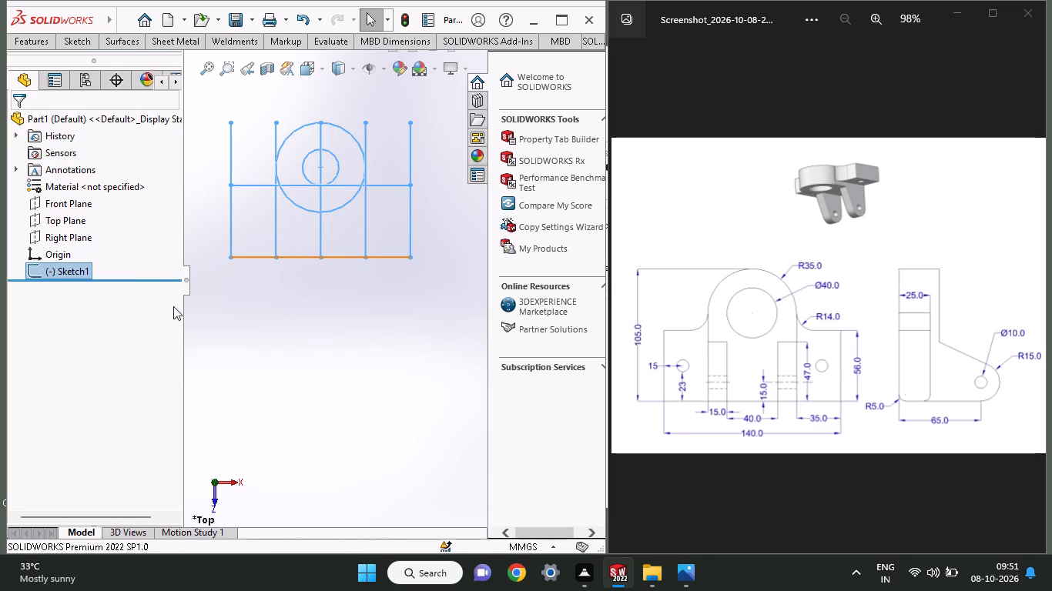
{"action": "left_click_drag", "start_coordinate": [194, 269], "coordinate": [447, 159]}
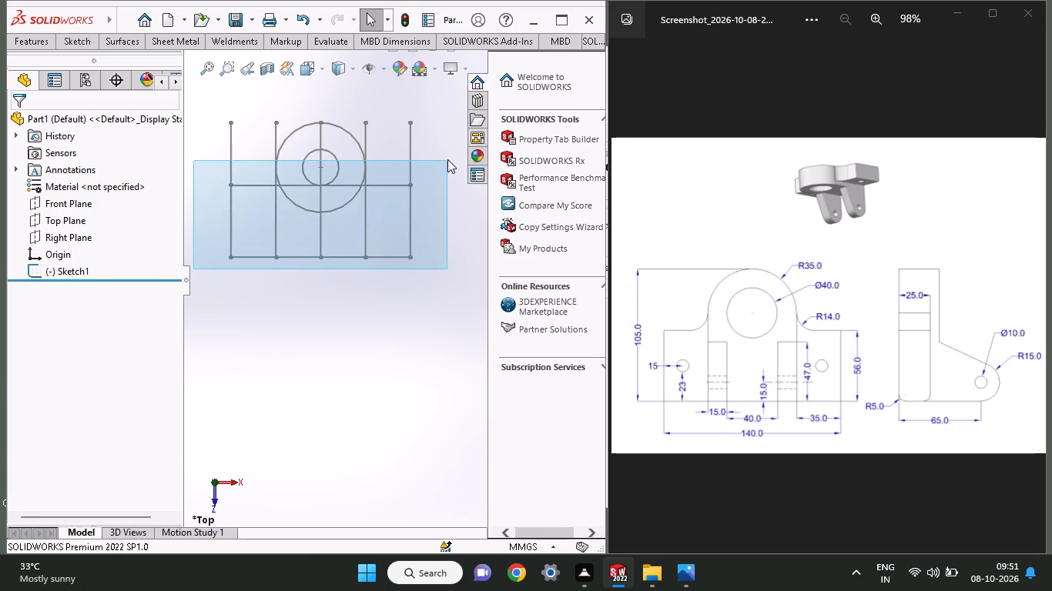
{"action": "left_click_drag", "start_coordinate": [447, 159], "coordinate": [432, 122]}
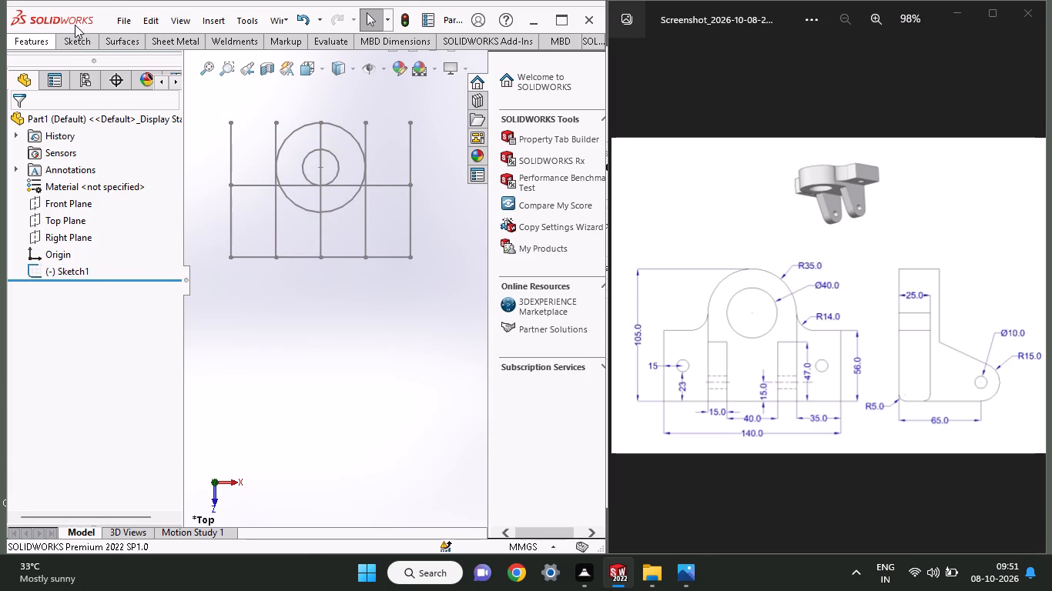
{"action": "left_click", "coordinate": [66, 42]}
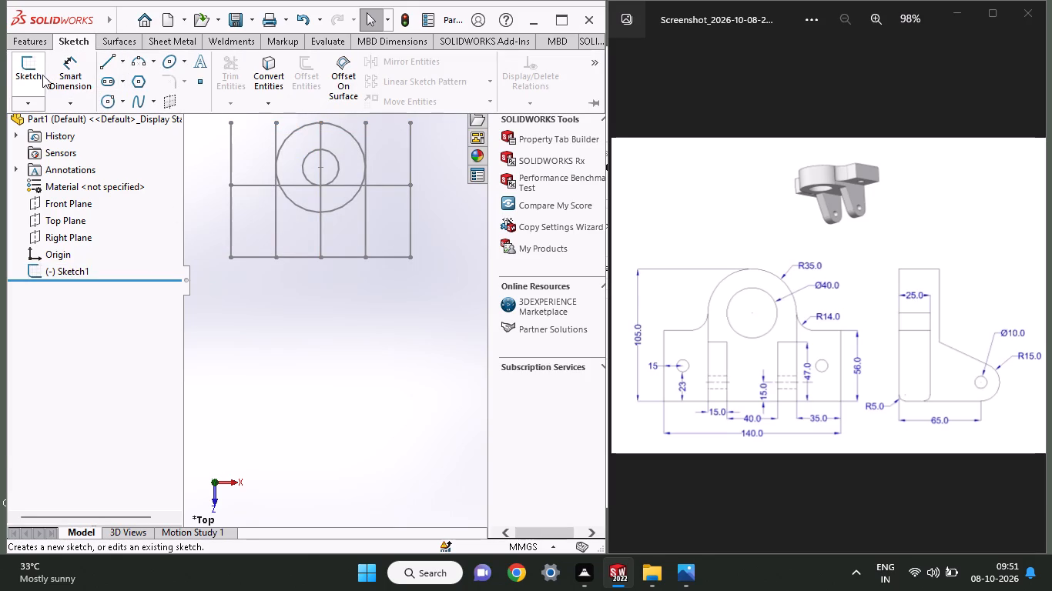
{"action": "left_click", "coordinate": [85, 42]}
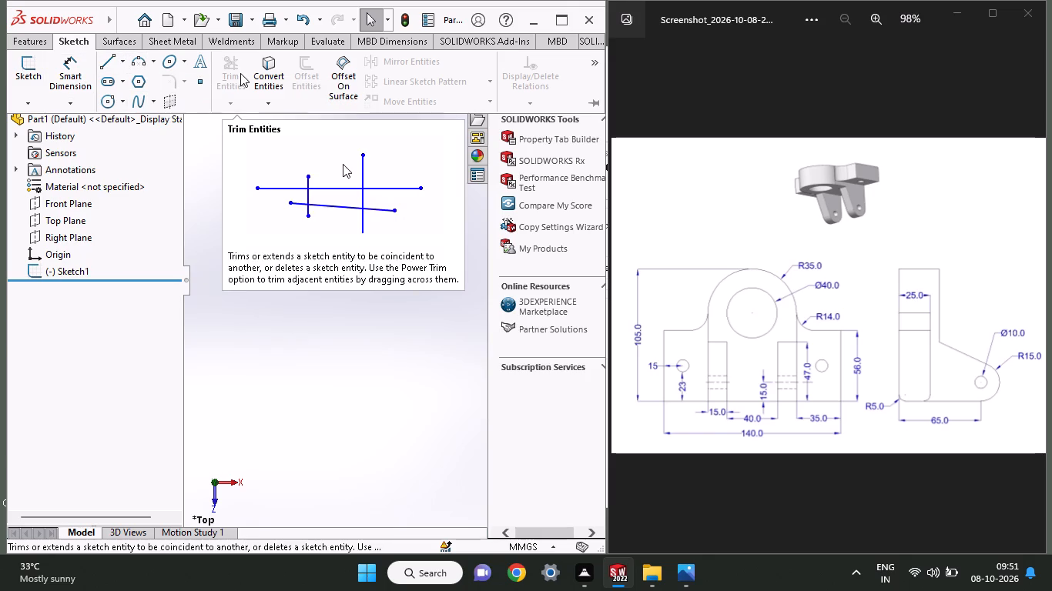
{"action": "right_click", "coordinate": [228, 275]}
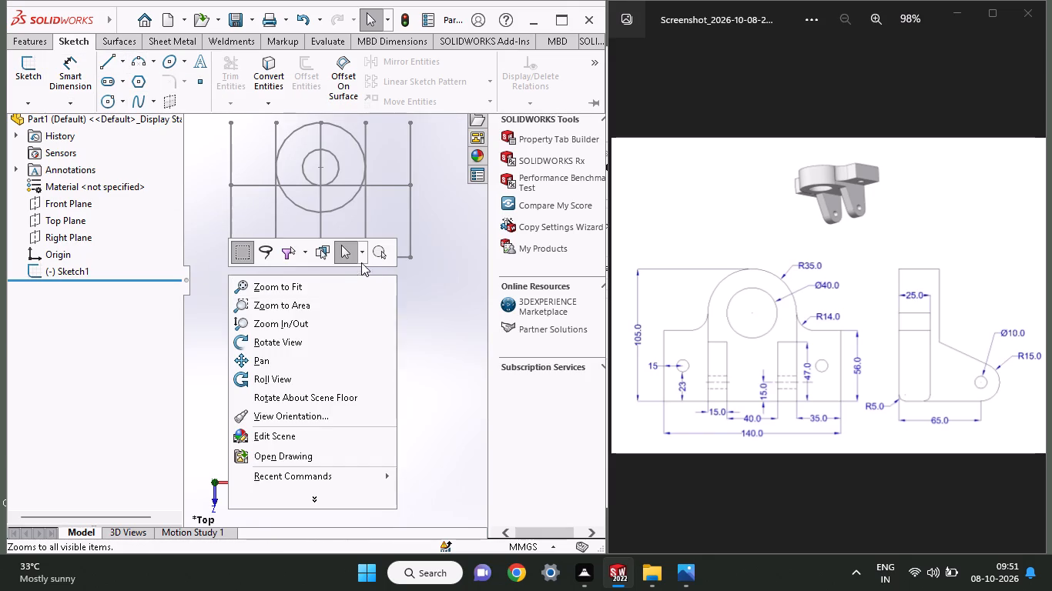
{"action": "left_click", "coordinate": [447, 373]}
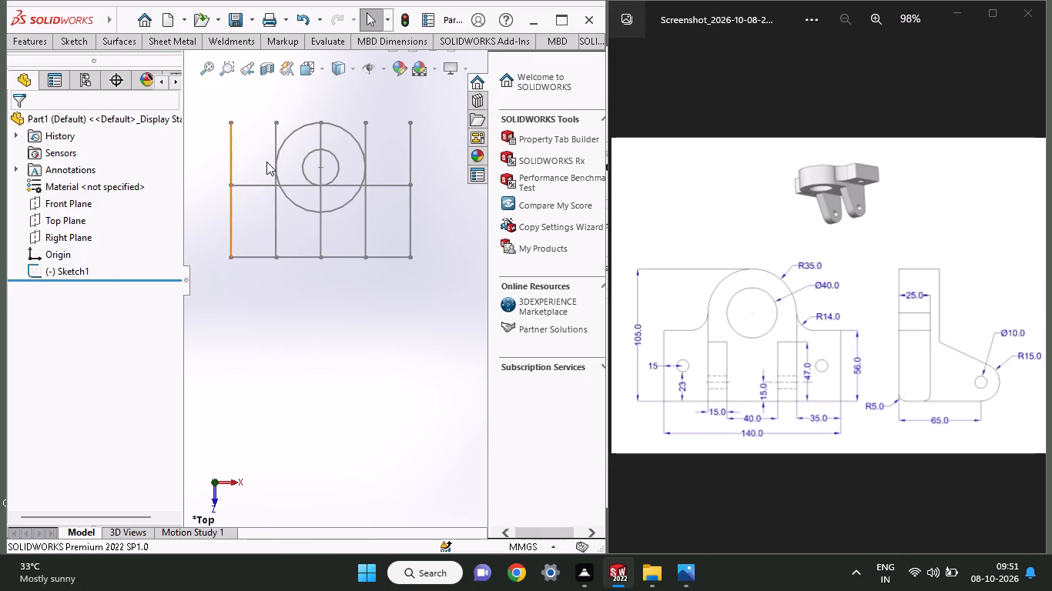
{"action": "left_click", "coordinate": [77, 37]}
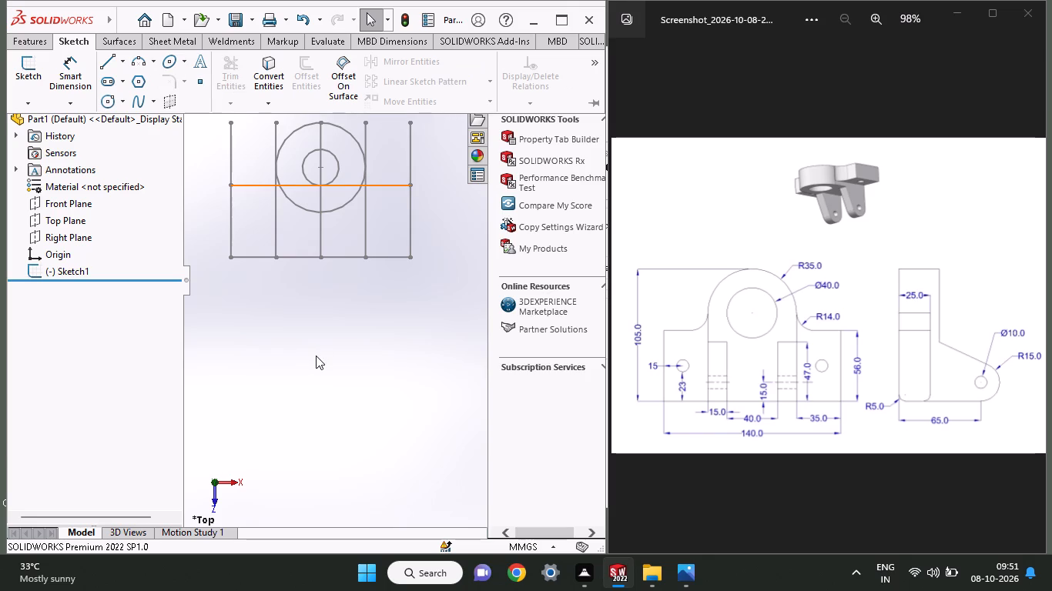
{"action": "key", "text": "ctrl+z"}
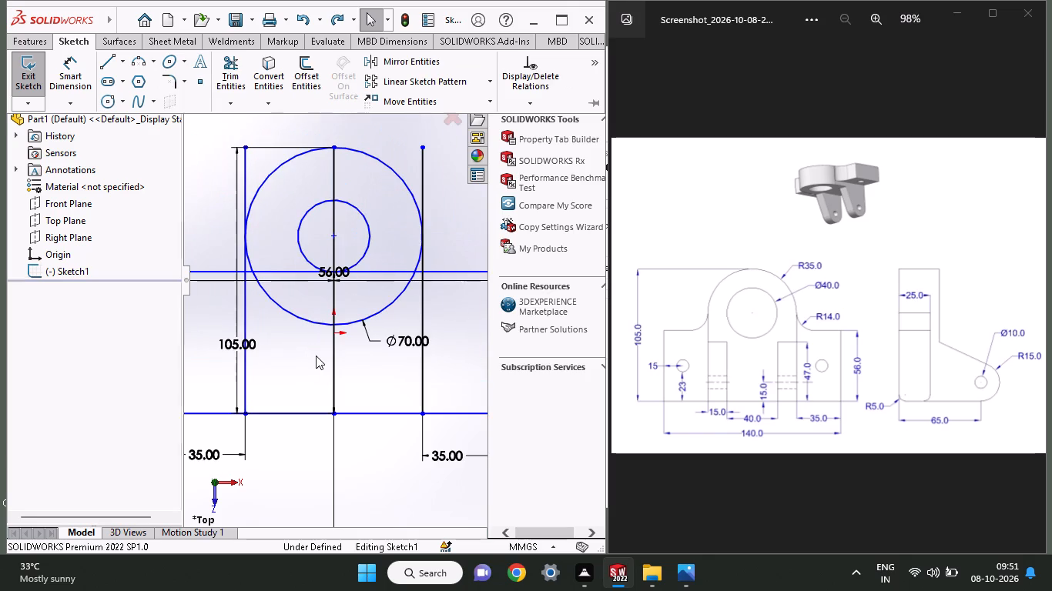
Power-trim the two concentric circles, the middle of the offset line and the lower part of the left inner vertical line.
{"action": "scroll", "coordinate": [316, 356], "scroll_direction": "up", "scroll_amount": 5, "text": "ctrl"}
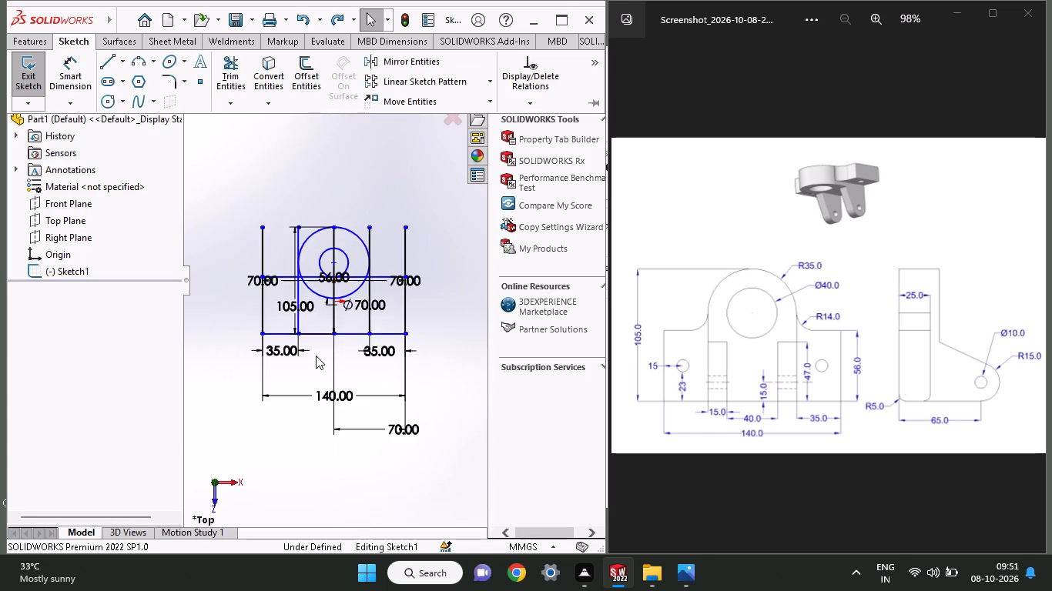
{"action": "scroll", "coordinate": [316, 356], "scroll_direction": "down", "scroll_amount": 2, "text": "ctrl"}
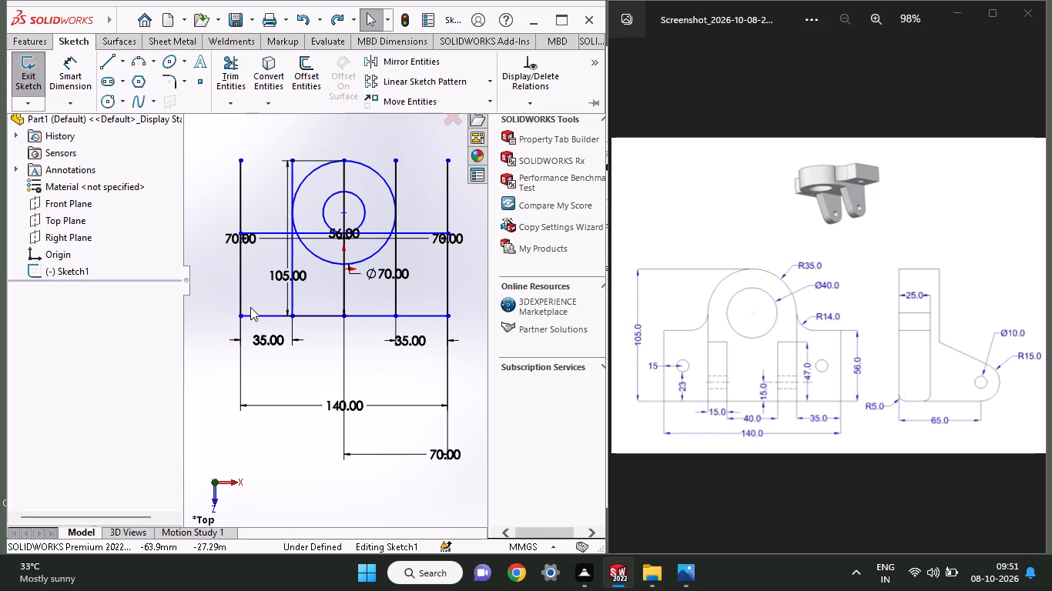
{"action": "left_click", "coordinate": [226, 67]}
{"action": "left_click_drag", "start_coordinate": [327, 146], "coordinate": [323, 196]}
{"action": "left_click_drag", "start_coordinate": [365, 145], "coordinate": [352, 294]}
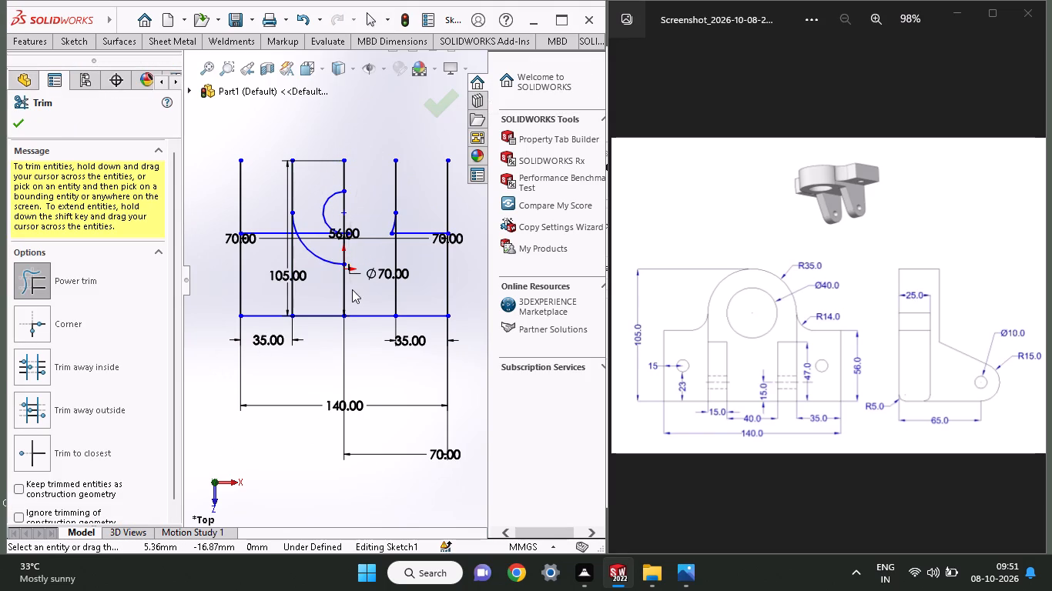
{"action": "left_click_drag", "start_coordinate": [314, 229], "coordinate": [311, 309]}
{"action": "left_click_drag", "start_coordinate": [316, 210], "coordinate": [310, 275]}
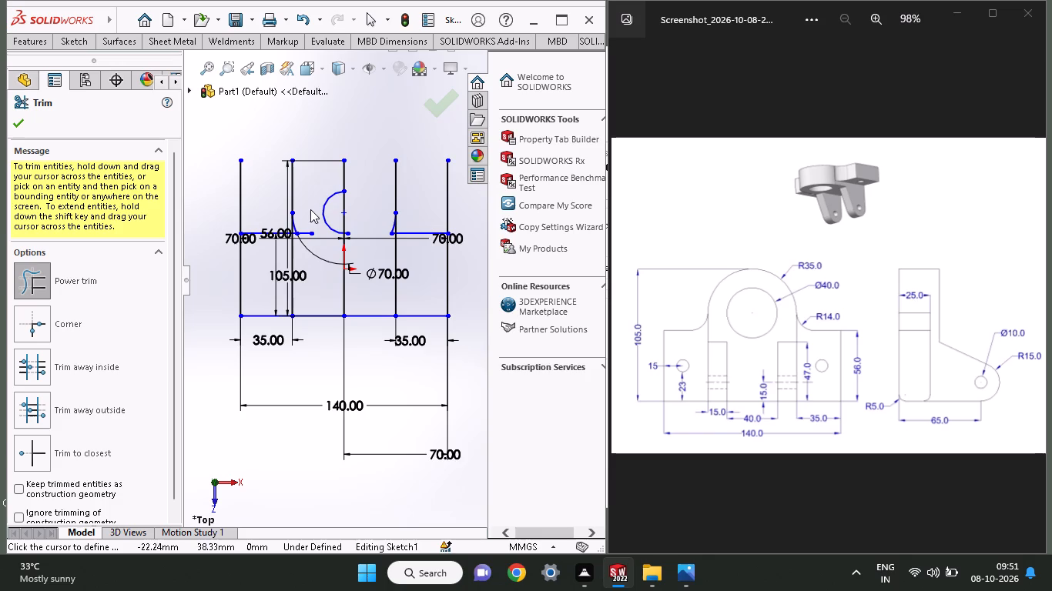
{"action": "left_click_drag", "start_coordinate": [303, 215], "coordinate": [290, 241]}
{"action": "left_click_drag", "start_coordinate": [332, 184], "coordinate": [324, 249]}
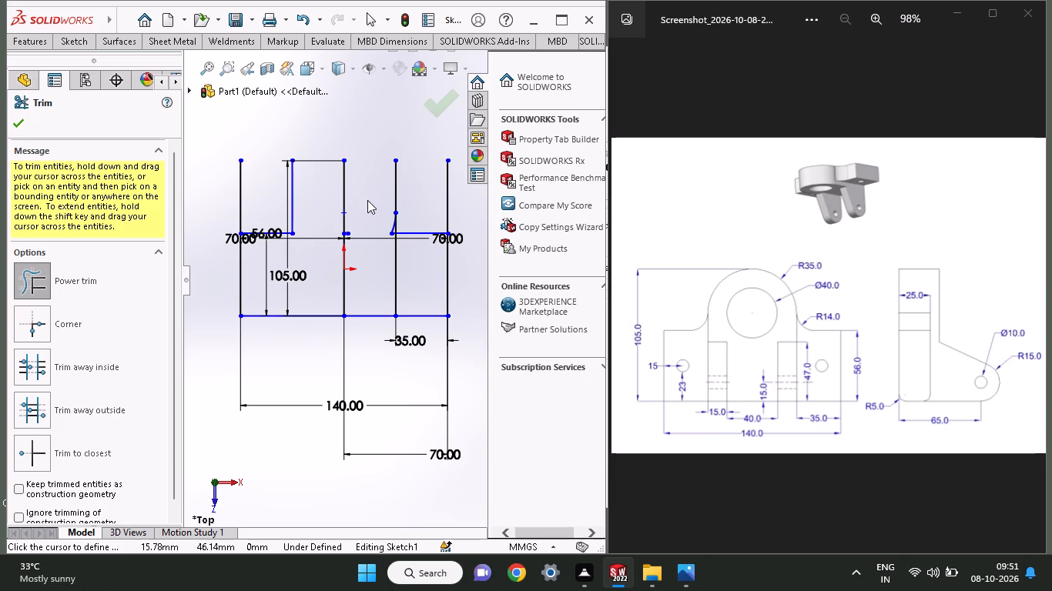
Power-trim the centre line, the rest of the inner verticals and the offset line, keeping only the bottom line and outer verticals.
{"action": "left_click_drag", "start_coordinate": [354, 217], "coordinate": [340, 244]}
{"action": "left_click_drag", "start_coordinate": [387, 196], "coordinate": [397, 252]}
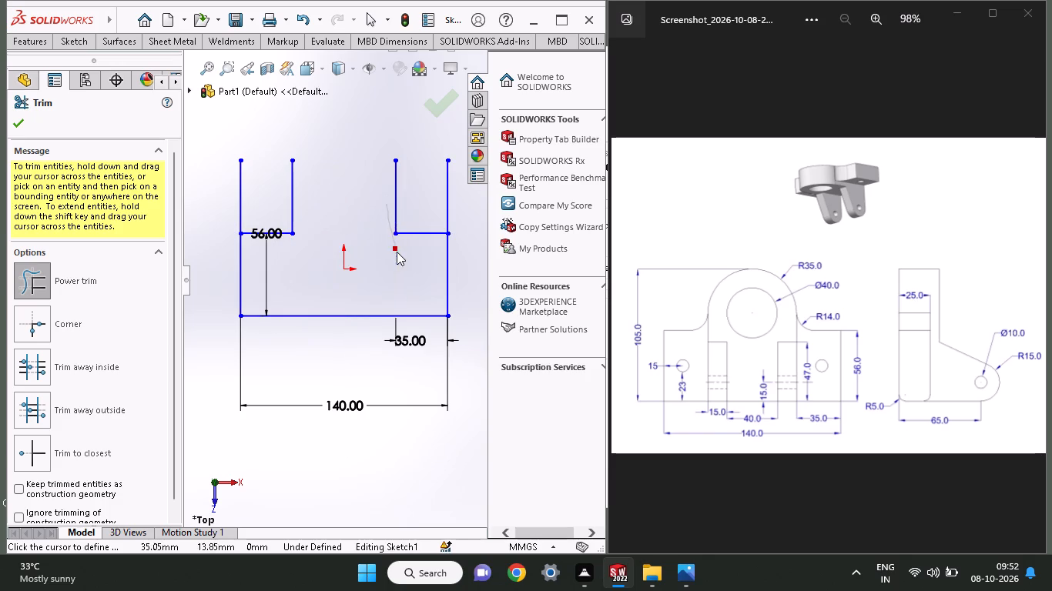
{"action": "left_click_drag", "start_coordinate": [397, 252], "coordinate": [379, 233]}
{"action": "left_click_drag", "start_coordinate": [313, 209], "coordinate": [273, 245]}
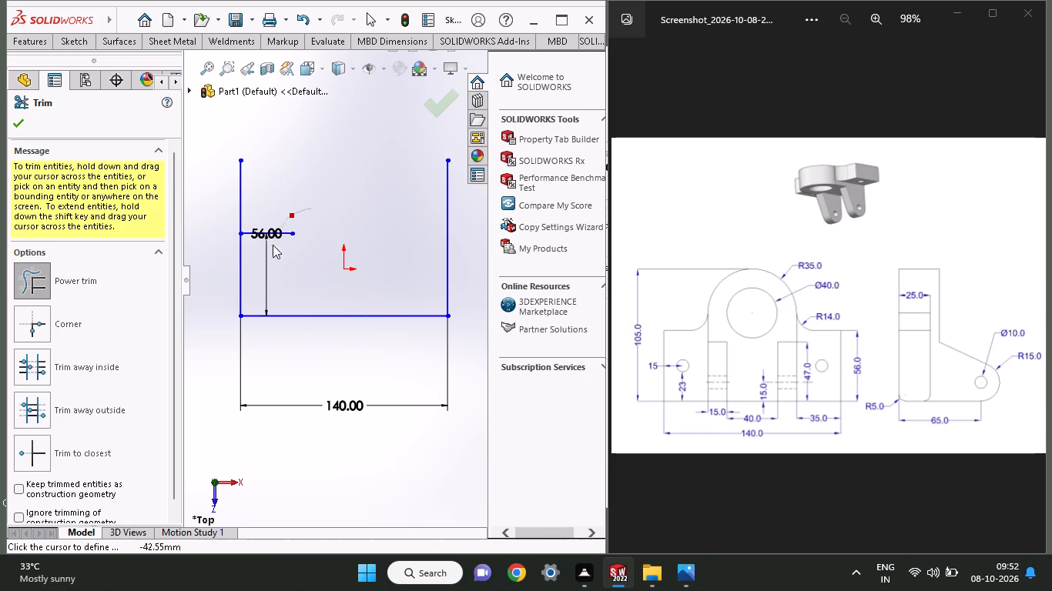
{"action": "left_click_drag", "start_coordinate": [273, 245], "coordinate": [267, 219]}
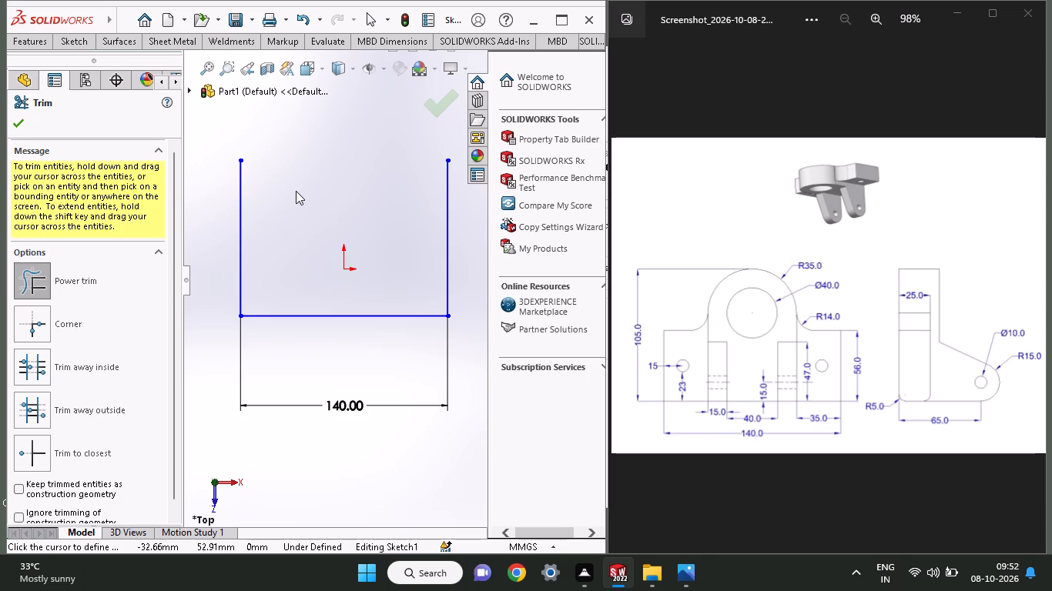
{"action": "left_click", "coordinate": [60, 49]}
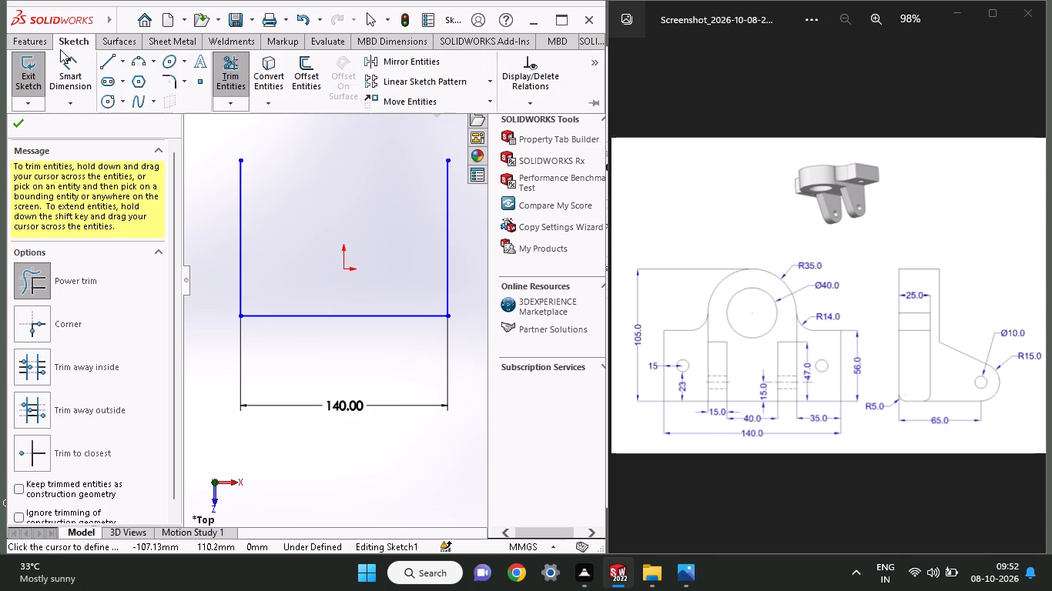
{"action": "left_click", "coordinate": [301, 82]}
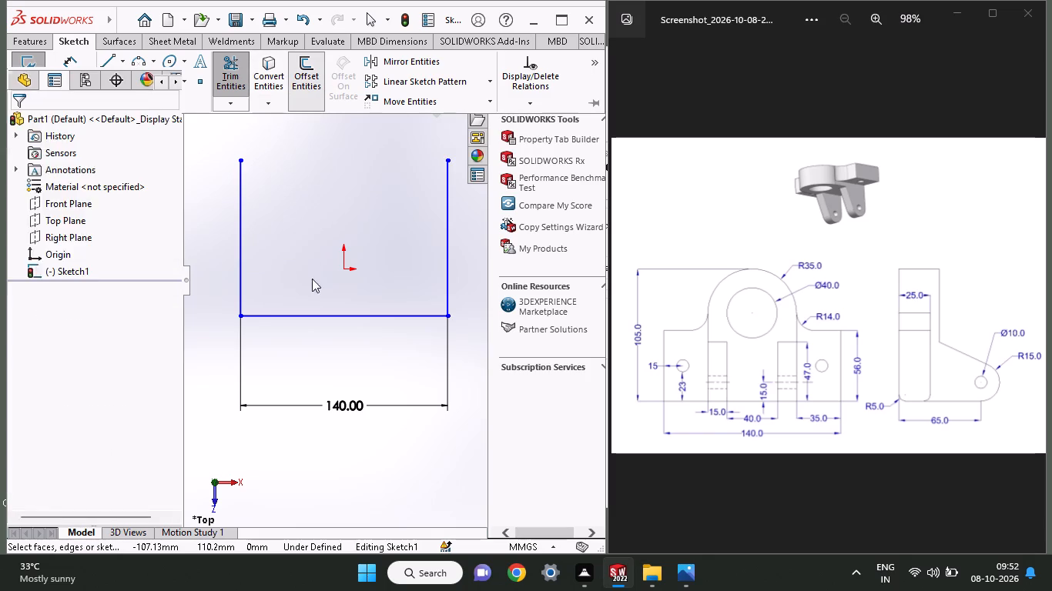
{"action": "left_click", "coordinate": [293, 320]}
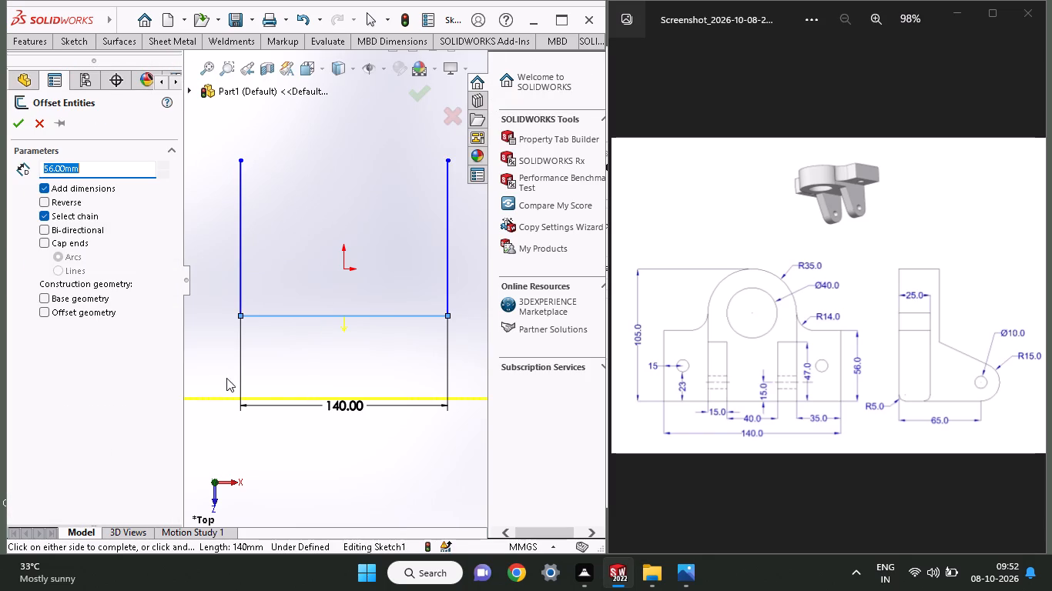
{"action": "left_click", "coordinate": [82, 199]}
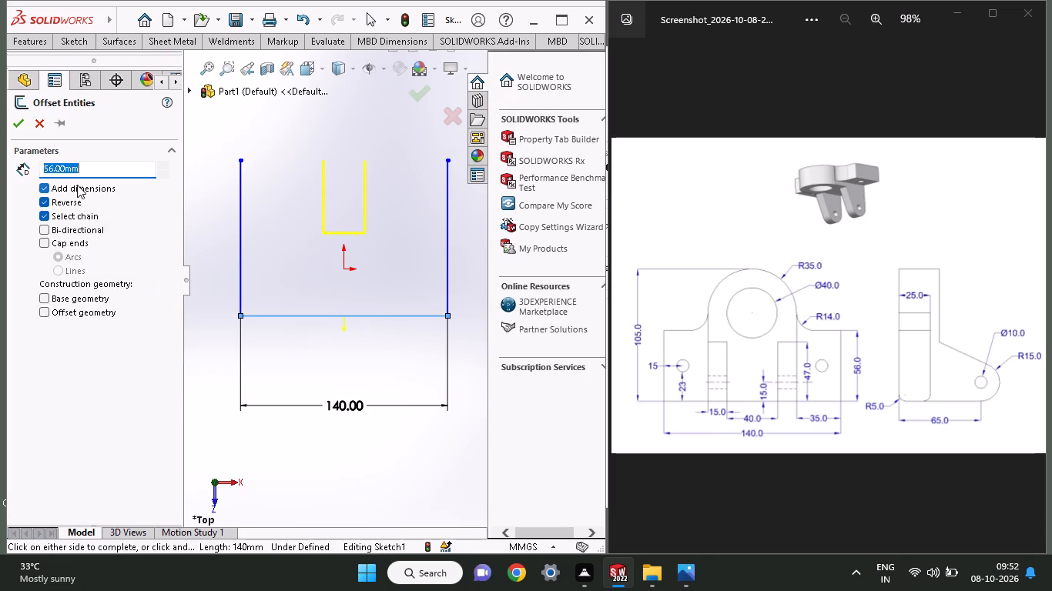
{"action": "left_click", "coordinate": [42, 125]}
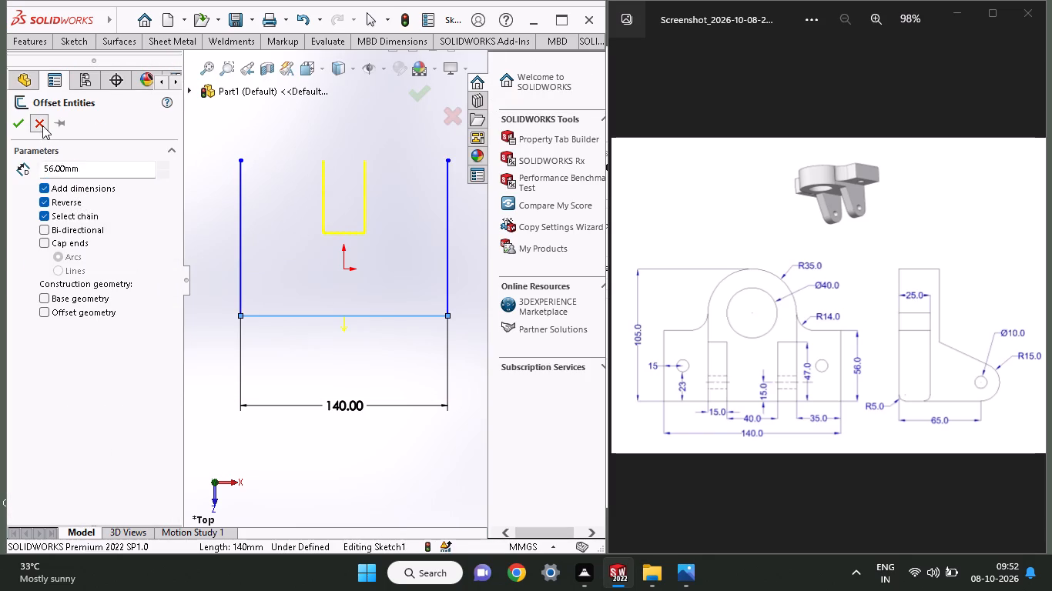
Sketch a horizontal line about 182 mm long above the open profile, extending past both outer vertical lines.
{"action": "left_click", "coordinate": [89, 38]}
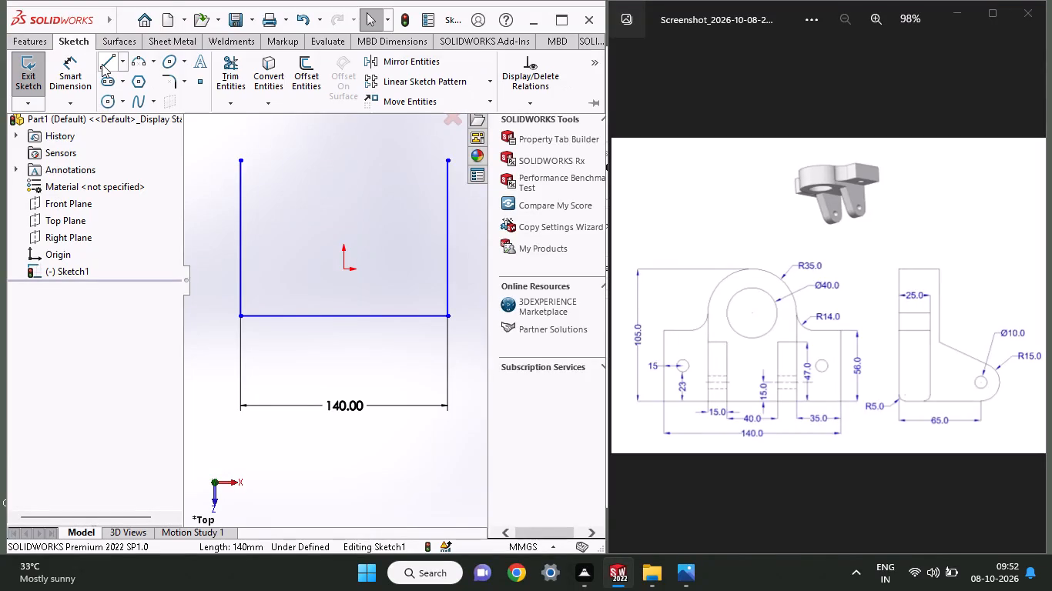
{"action": "left_click", "coordinate": [102, 64]}
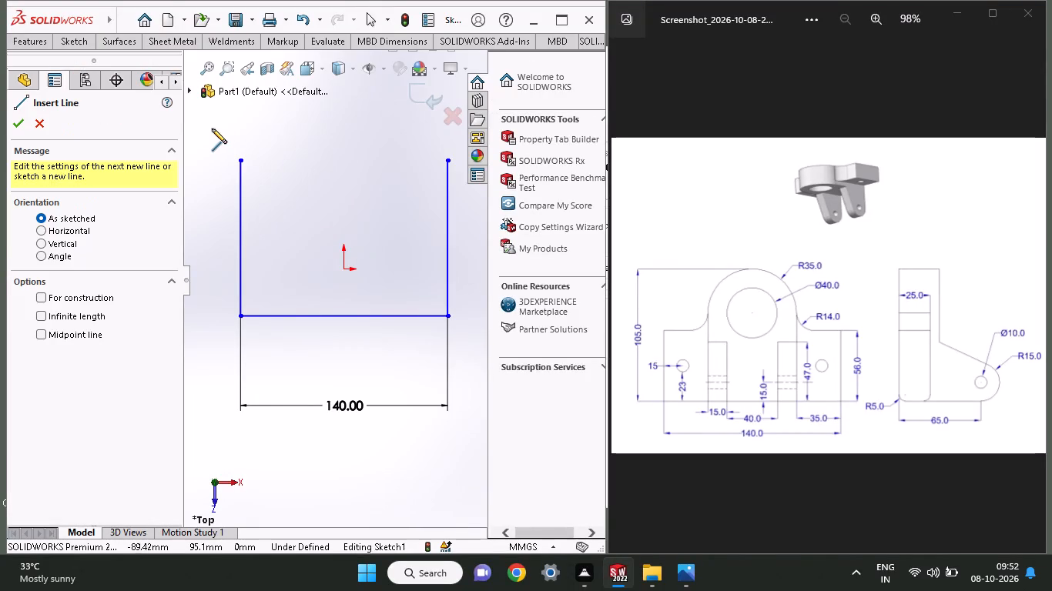
{"action": "left_click", "coordinate": [212, 129]}
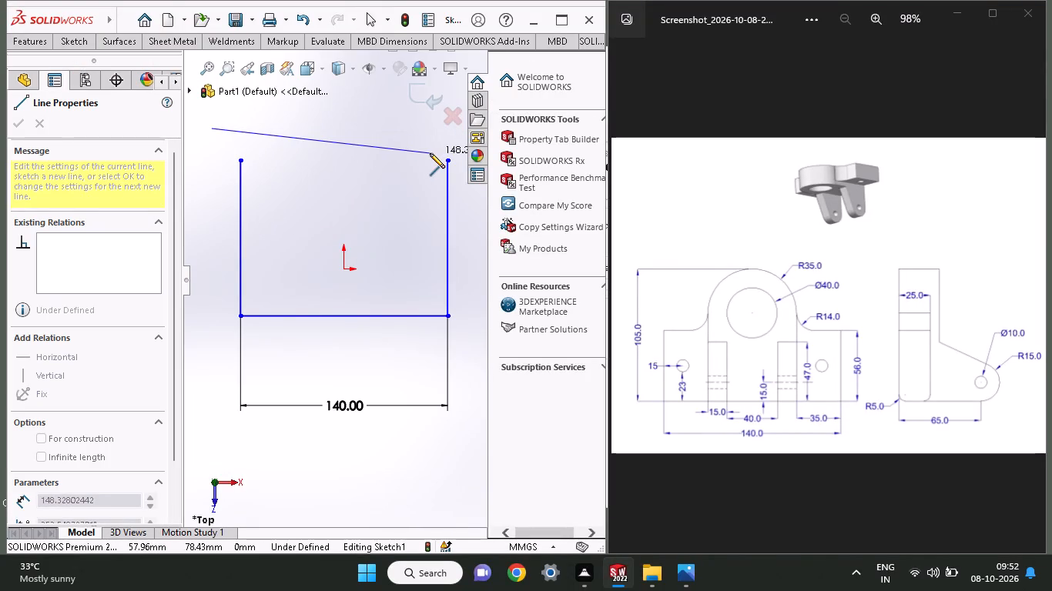
{"action": "scroll", "coordinate": [430, 153], "scroll_direction": "up", "scroll_amount": 1, "text": "ctrl"}
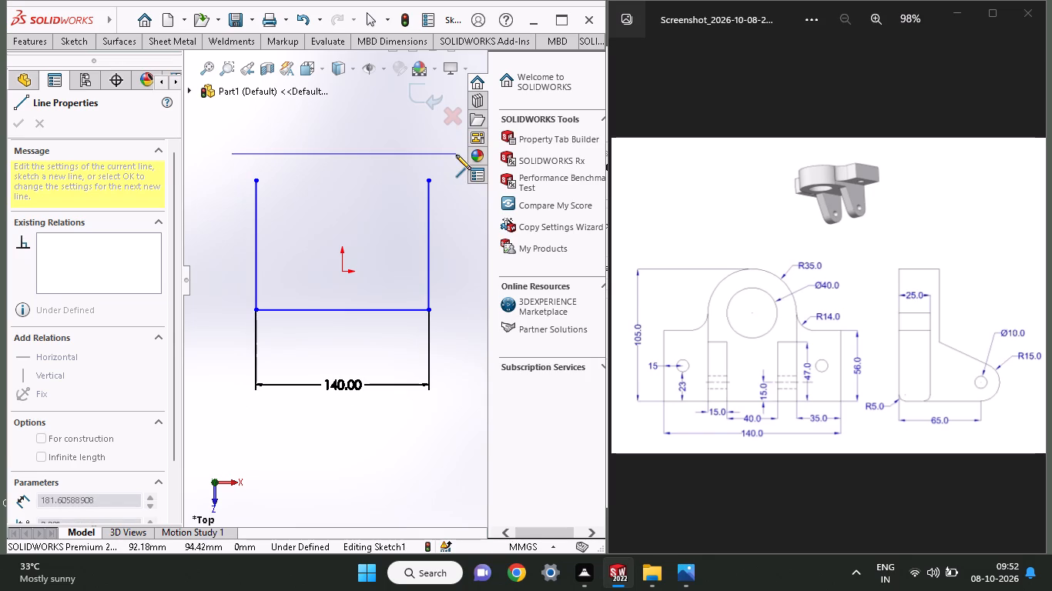
{"action": "left_click", "coordinate": [456, 155]}
{"action": "right_click", "coordinate": [307, 130]}
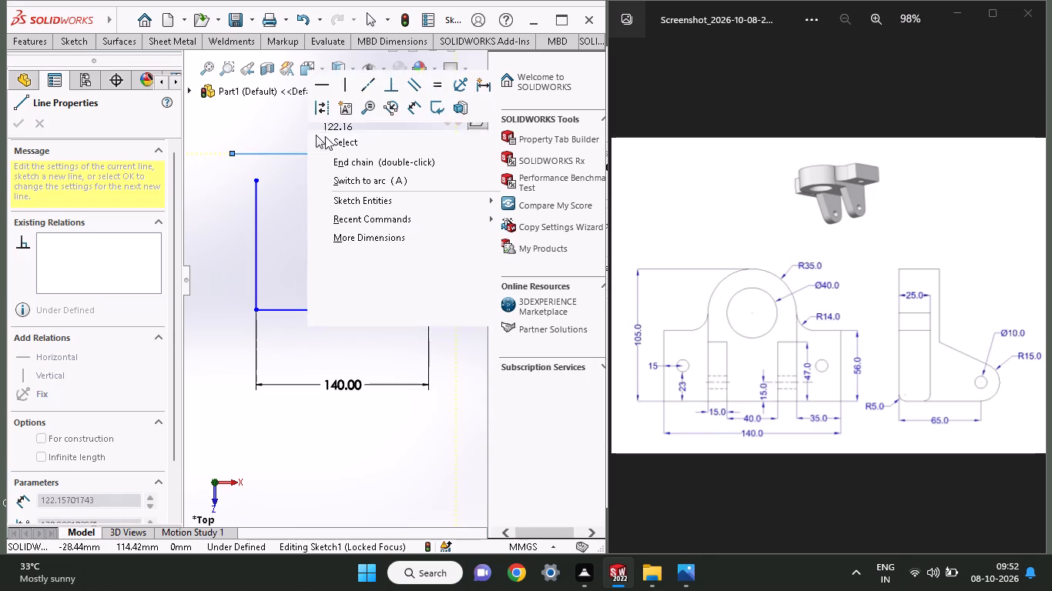
{"action": "left_click", "coordinate": [326, 136]}
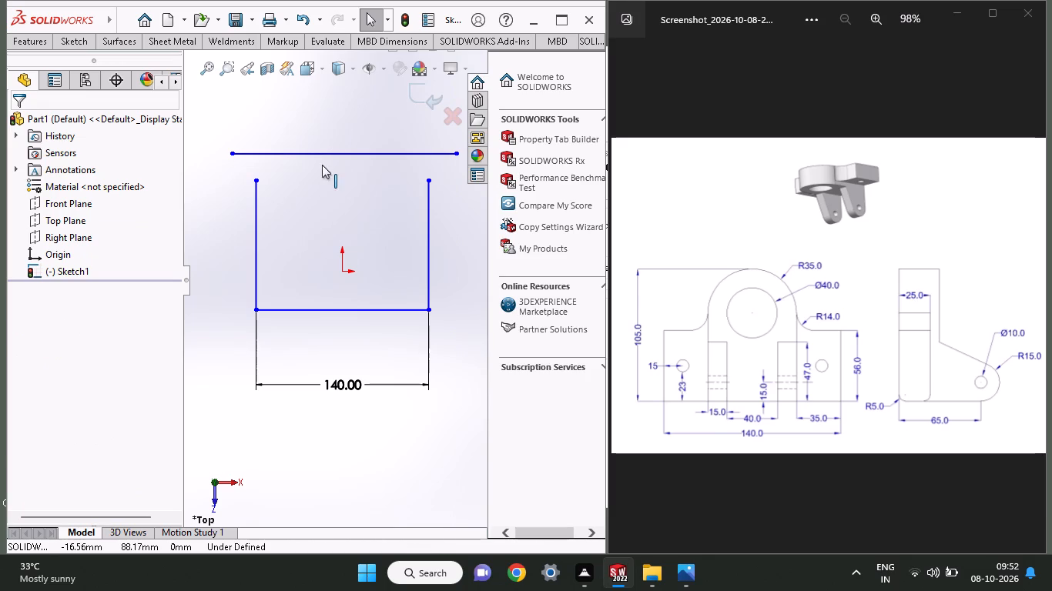
Sketch a vertical line from the top endpoint of the left outer vertical up across the new horizontal line.
{"action": "left_click", "coordinate": [78, 35]}
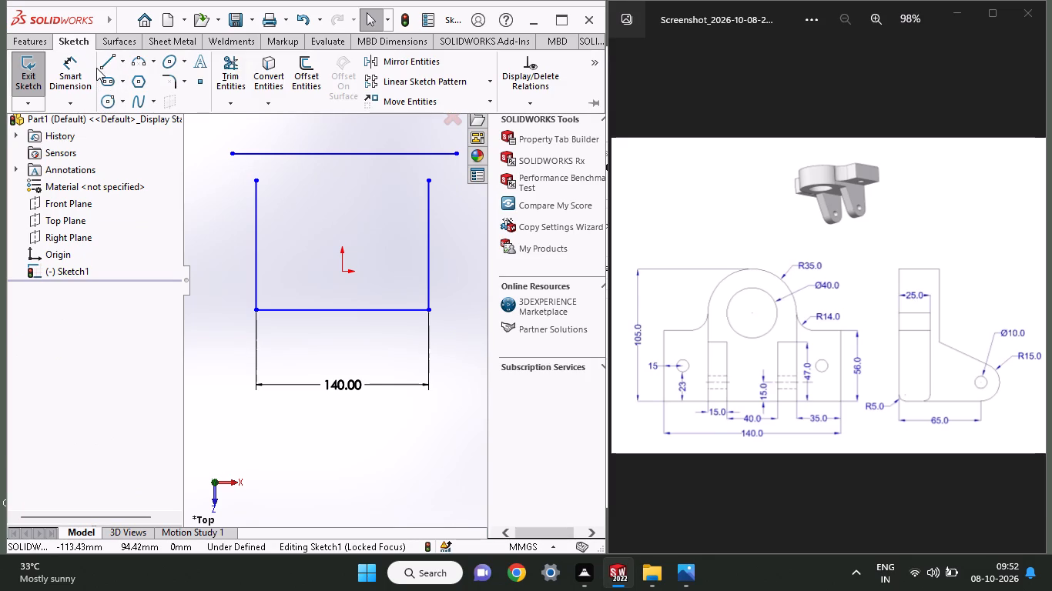
{"action": "left_click", "coordinate": [96, 68]}
{"action": "left_click", "coordinate": [106, 55]}
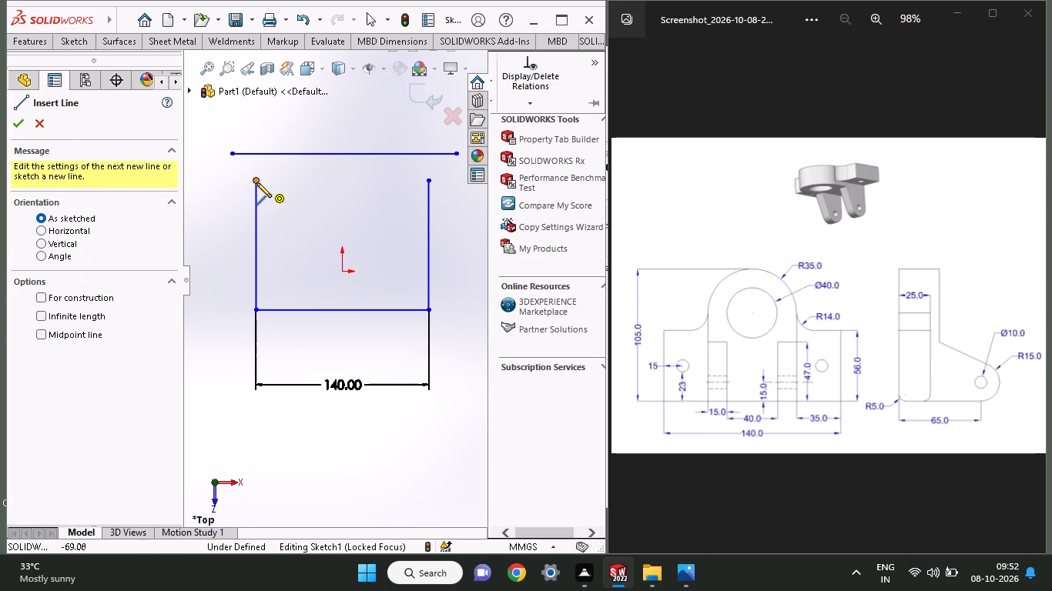
{"action": "left_click", "coordinate": [256, 182]}
{"action": "left_click", "coordinate": [252, 137]}
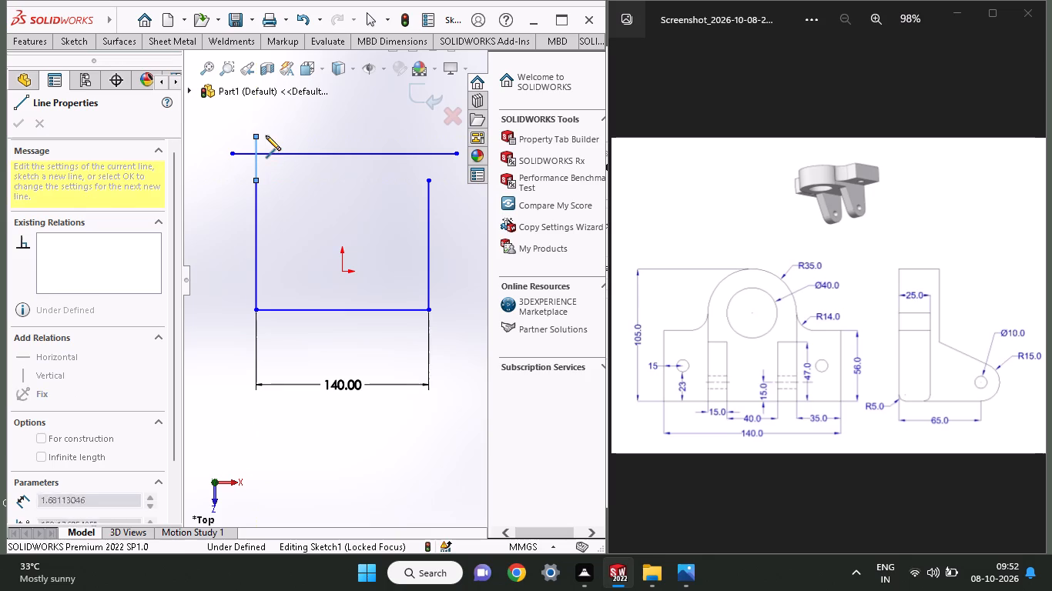
{"action": "right_click", "coordinate": [266, 135]}
{"action": "left_click", "coordinate": [276, 146]}
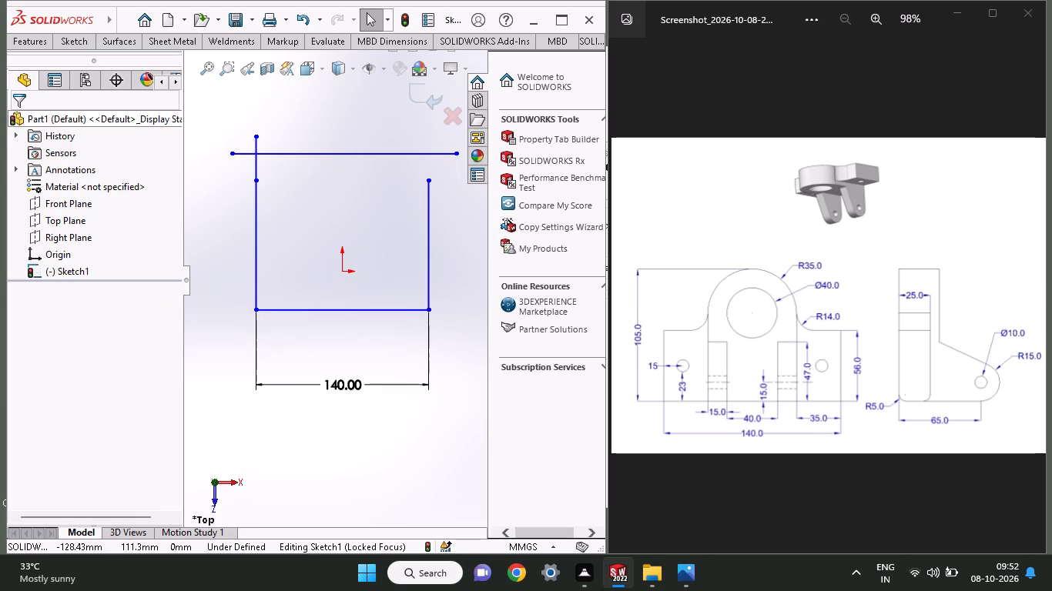
Sketch a vertical line about 36 mm long from the top of the right outer vertical up across the horizontal line.
{"action": "left_click", "coordinate": [75, 43]}
{"action": "left_click", "coordinate": [102, 65]}
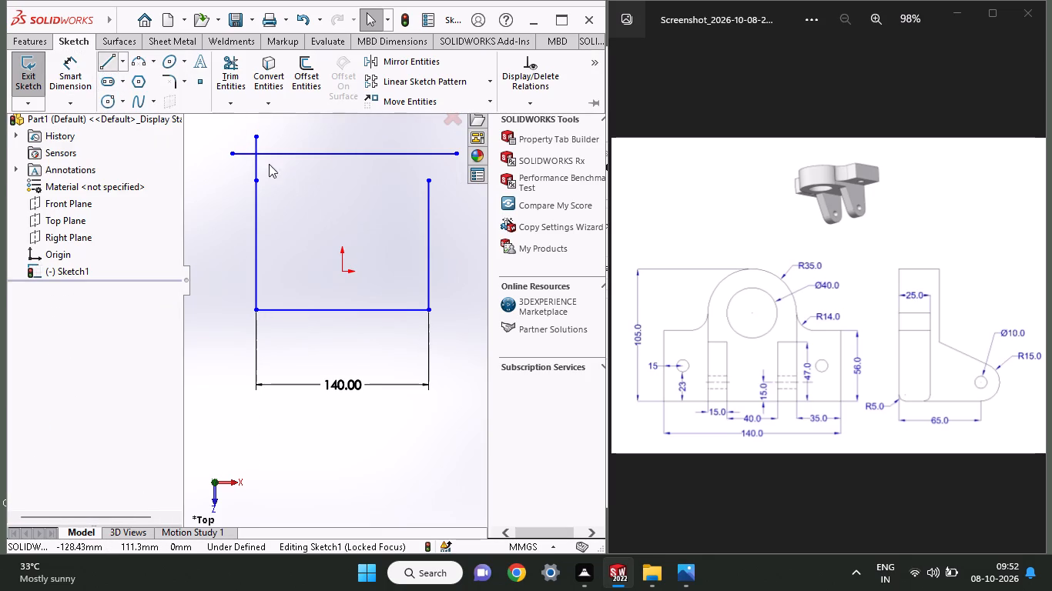
{"action": "left_click", "coordinate": [425, 181]}
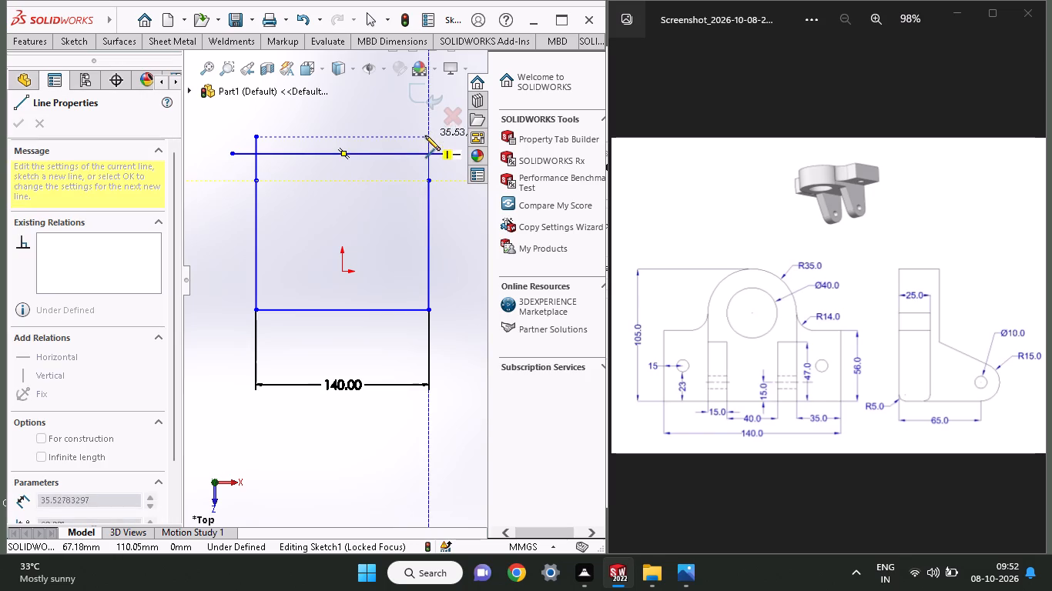
{"action": "left_click", "coordinate": [425, 135]}
{"action": "right_click", "coordinate": [330, 115]}
{"action": "left_click", "coordinate": [357, 123]}
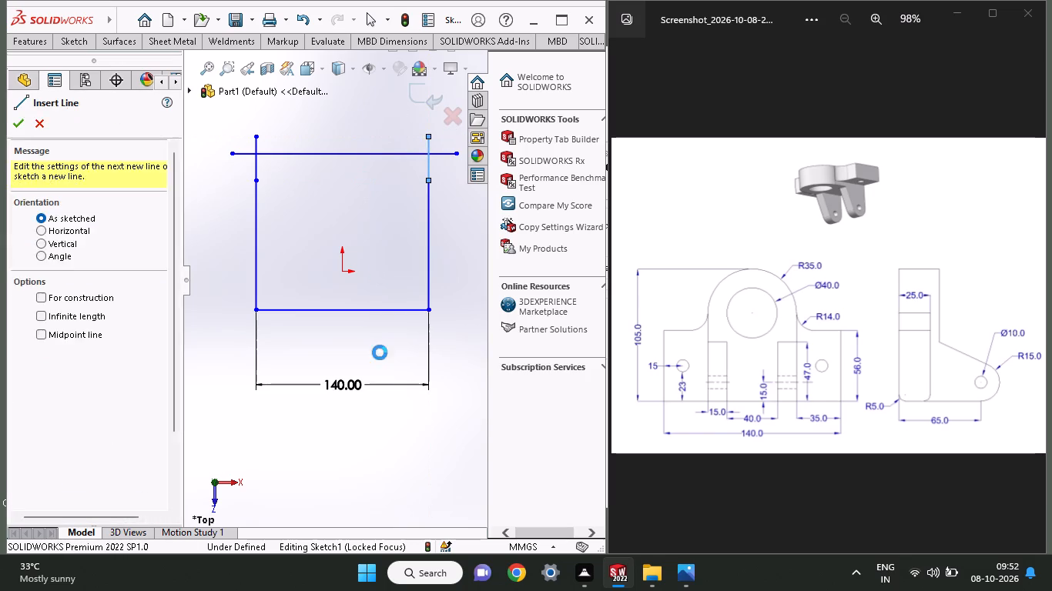
Power-trim the overhanging ends of the horizontal and vertical lines at both upper corners to leave a closed rectangle.
{"action": "left_click", "coordinate": [87, 40]}
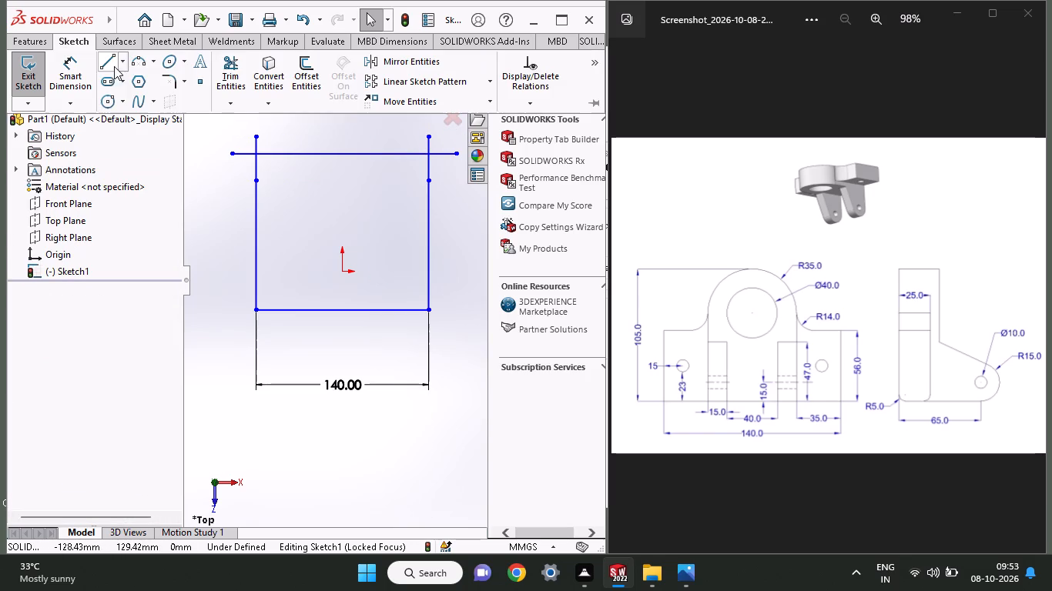
{"action": "left_click", "coordinate": [226, 69]}
{"action": "left_click_drag", "start_coordinate": [233, 122], "coordinate": [231, 180]}
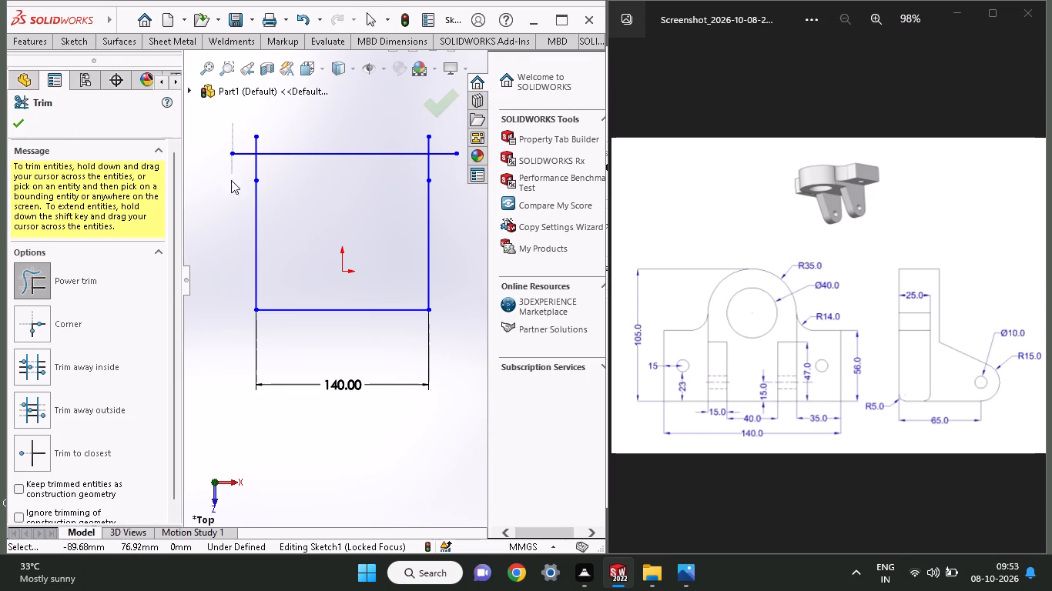
{"action": "left_click_drag", "start_coordinate": [231, 180], "coordinate": [229, 220]}
{"action": "left_click_drag", "start_coordinate": [239, 144], "coordinate": [236, 181]}
{"action": "left_click_drag", "start_coordinate": [239, 132], "coordinate": [234, 177]}
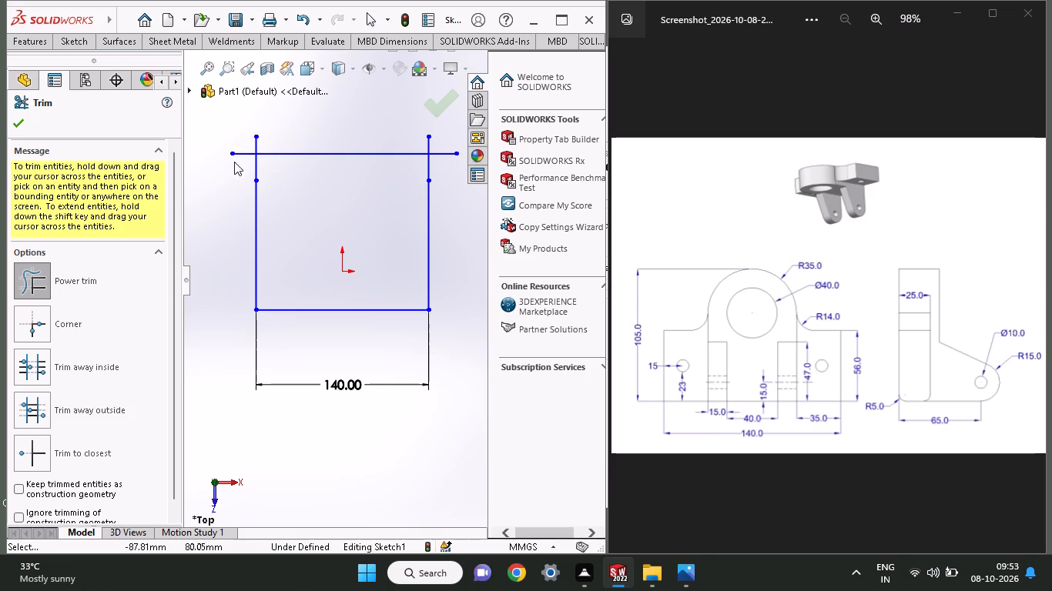
{"action": "left_click_drag", "start_coordinate": [243, 122], "coordinate": [236, 196]}
{"action": "left_click_drag", "start_coordinate": [240, 176], "coordinate": [244, 137]}
{"action": "left_click_drag", "start_coordinate": [240, 143], "coordinate": [275, 142]}
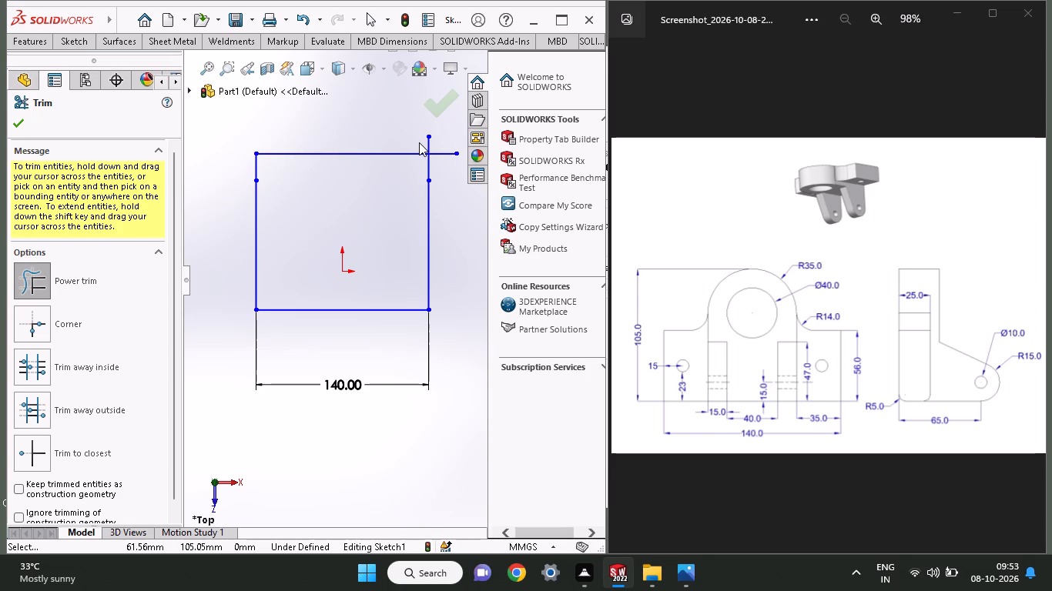
{"action": "left_click_drag", "start_coordinate": [419, 142], "coordinate": [444, 142]}
{"action": "left_click_drag", "start_coordinate": [444, 142], "coordinate": [444, 175]}
{"action": "left_click", "coordinate": [22, 118]}
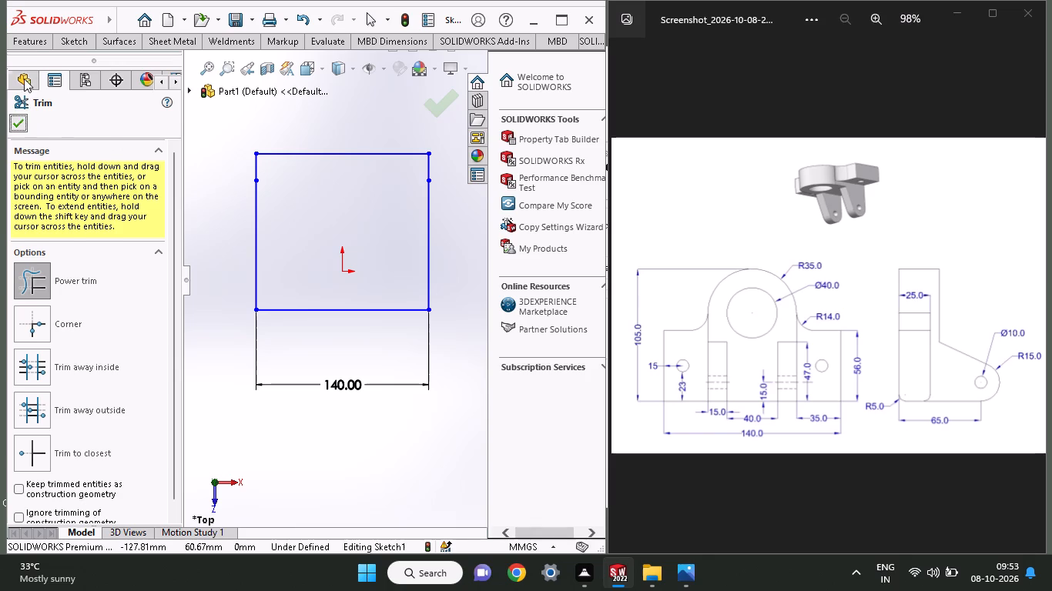
Extrude the rectangular profile as a boss with a blind depth of 25 mm.
{"action": "left_click", "coordinate": [29, 44]}
{"action": "left_click", "coordinate": [31, 76]}
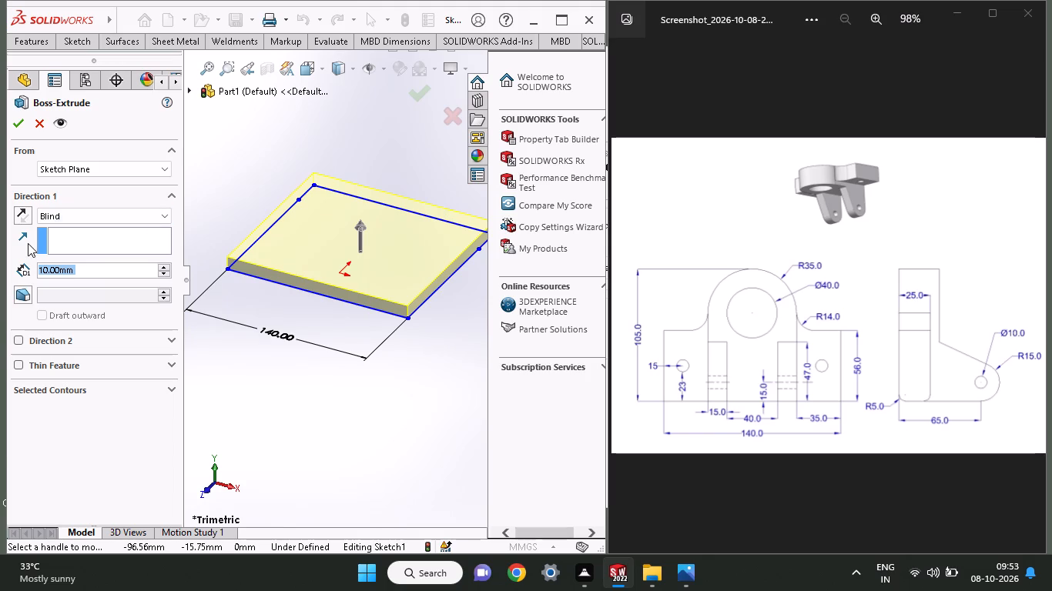
{"action": "type", "text": "25"}
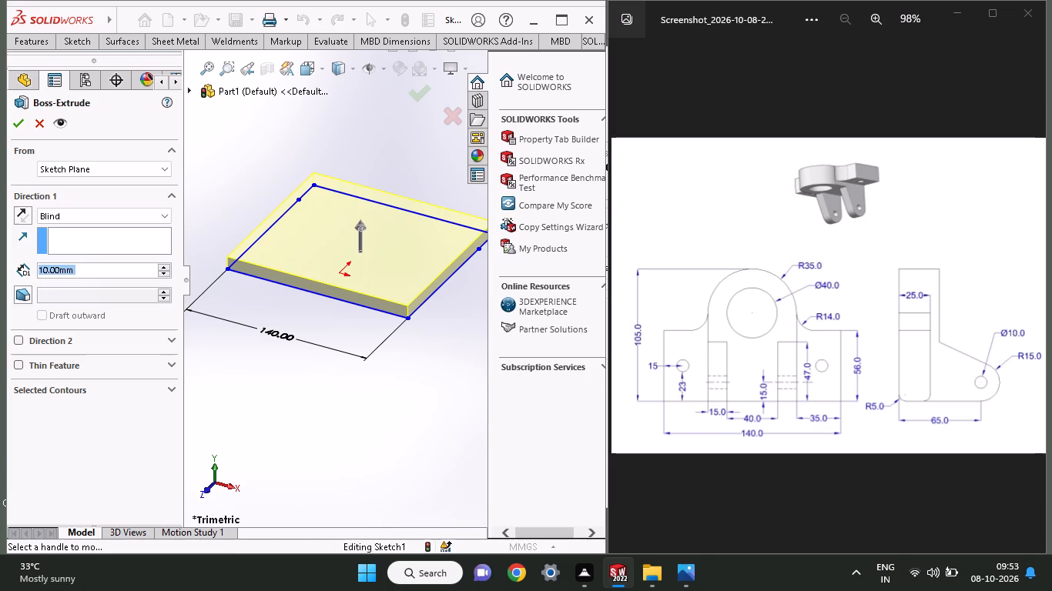
{"action": "key", "text": "Return"}
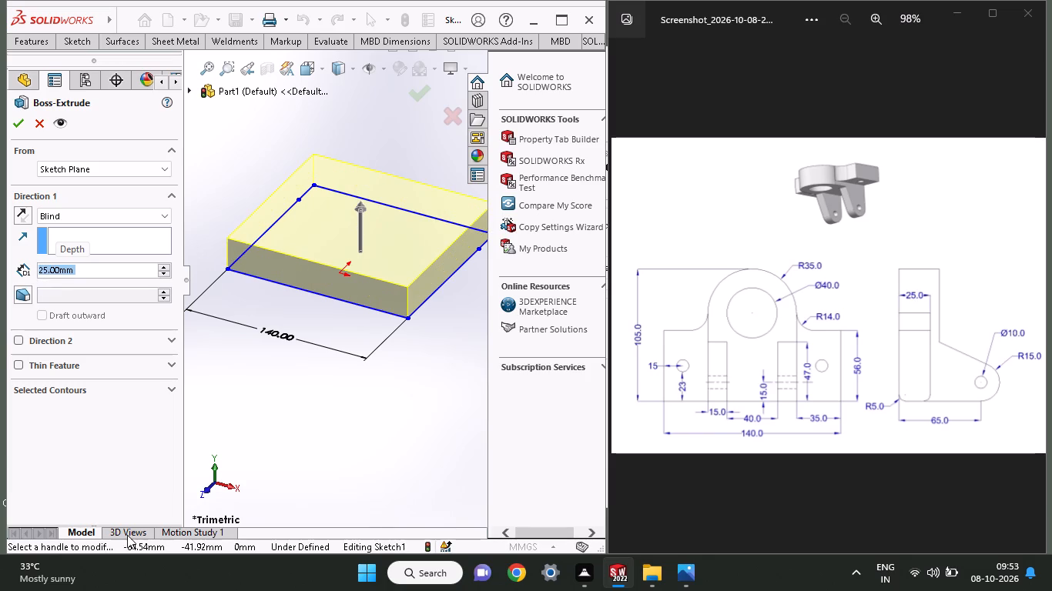
{"action": "left_click", "coordinate": [16, 127]}
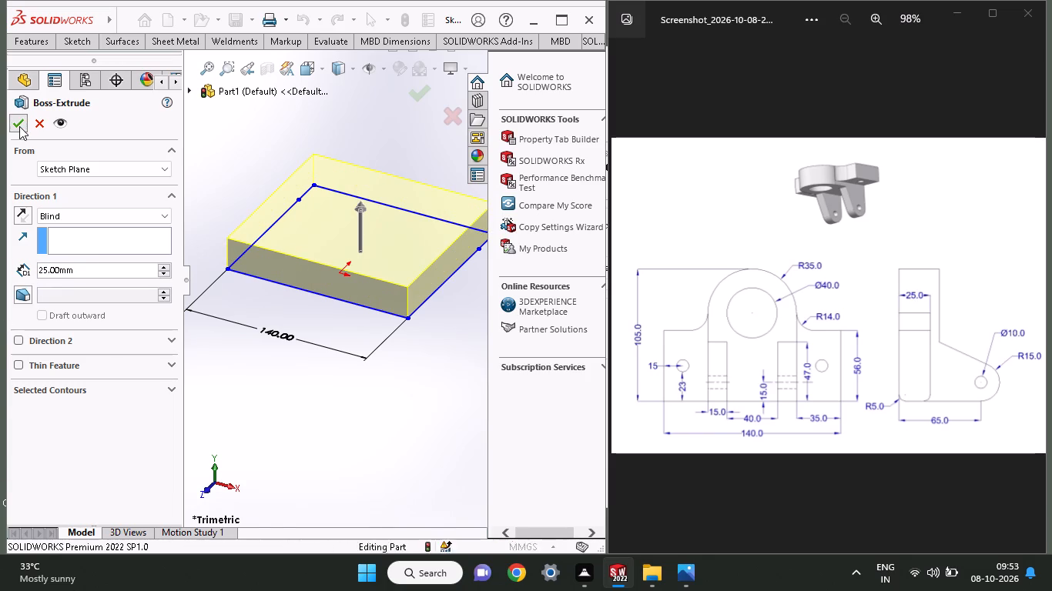
On the block's large top face, sketch a circle of about 18.4 mm radius, centred about 65 mm vertically above the origin.
{"action": "middle_click_drag", "start_coordinate": [304, 293], "coordinate": [289, 389]}
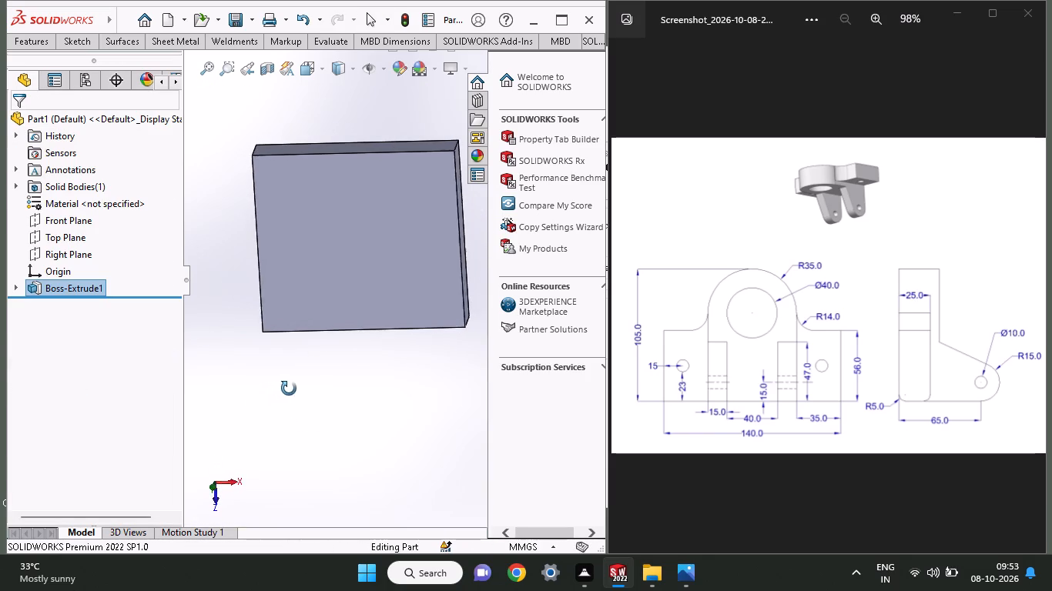
{"action": "middle_click_drag", "start_coordinate": [289, 389], "coordinate": [297, 389]}
{"action": "left_click", "coordinate": [343, 254]}
{"action": "left_click", "coordinate": [411, 209]}
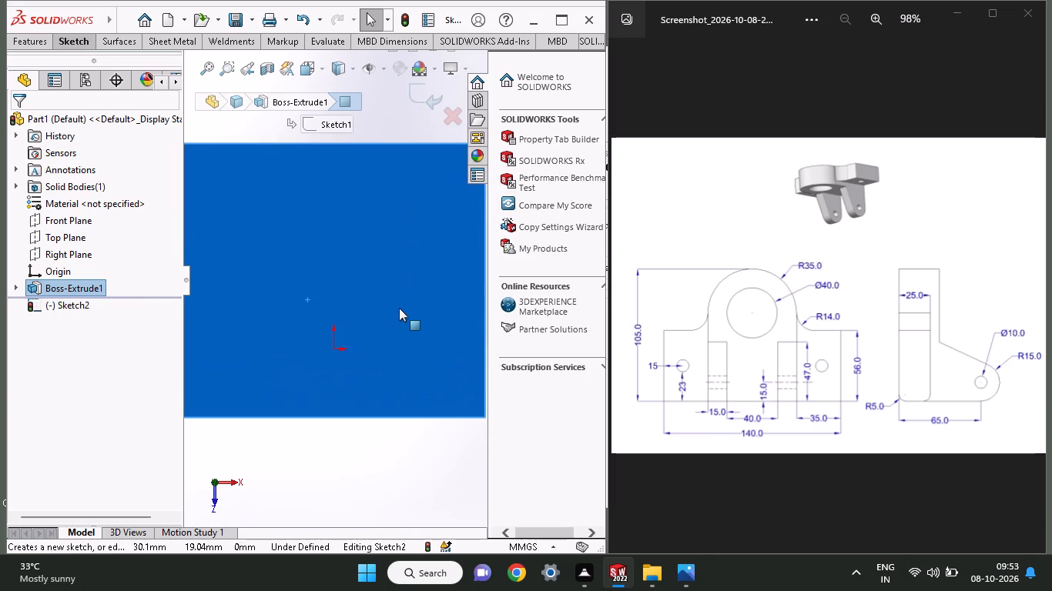
{"action": "scroll", "coordinate": [399, 308], "scroll_direction": "up", "scroll_amount": 2, "text": "ctrl"}
{"action": "scroll", "coordinate": [399, 308], "scroll_direction": "down", "scroll_amount": 1, "text": "ctrl"}
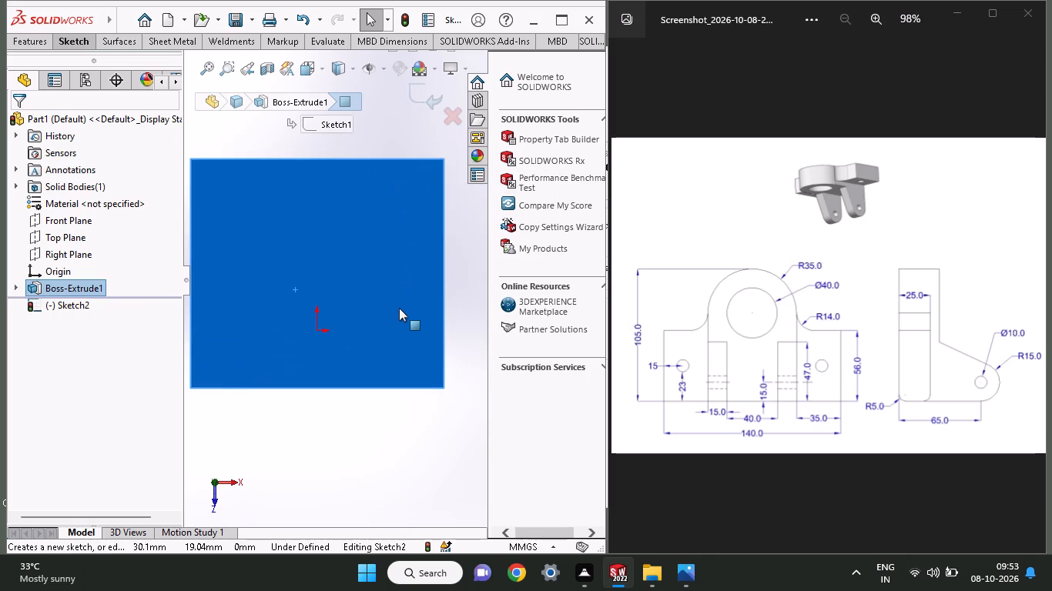
{"action": "scroll", "coordinate": [399, 308], "scroll_direction": "up", "scroll_amount": 1, "text": "ctrl"}
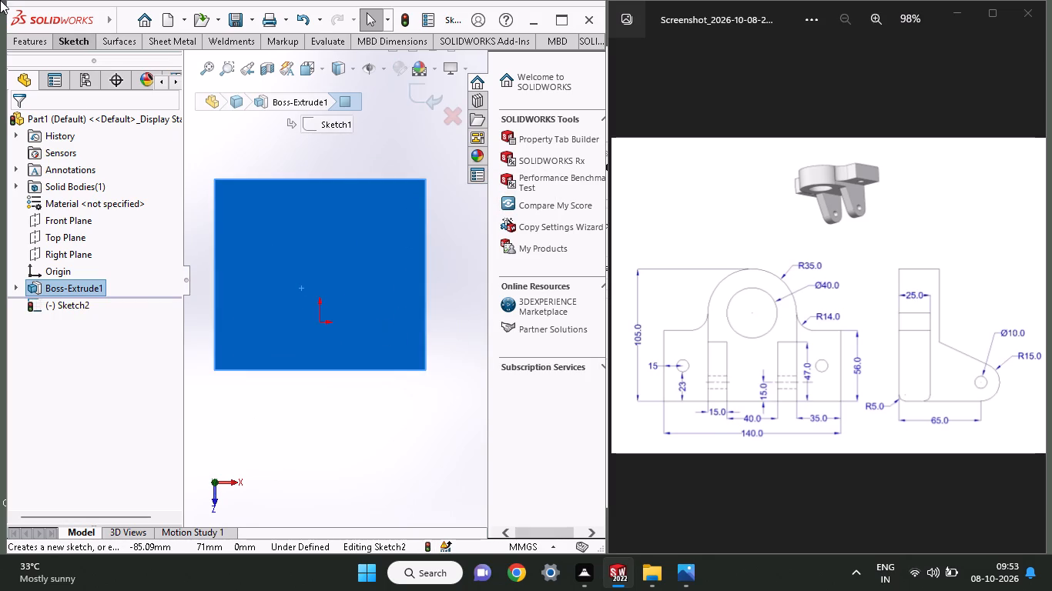
{"action": "left_click", "coordinate": [59, 37]}
{"action": "left_click", "coordinate": [99, 106]}
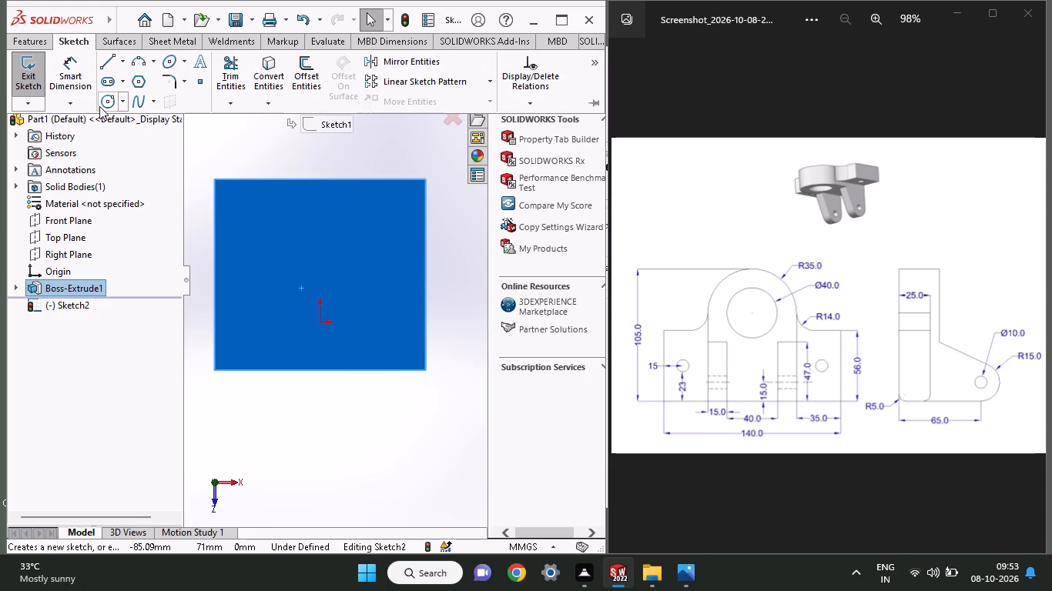
{"action": "left_click", "coordinate": [316, 224]}
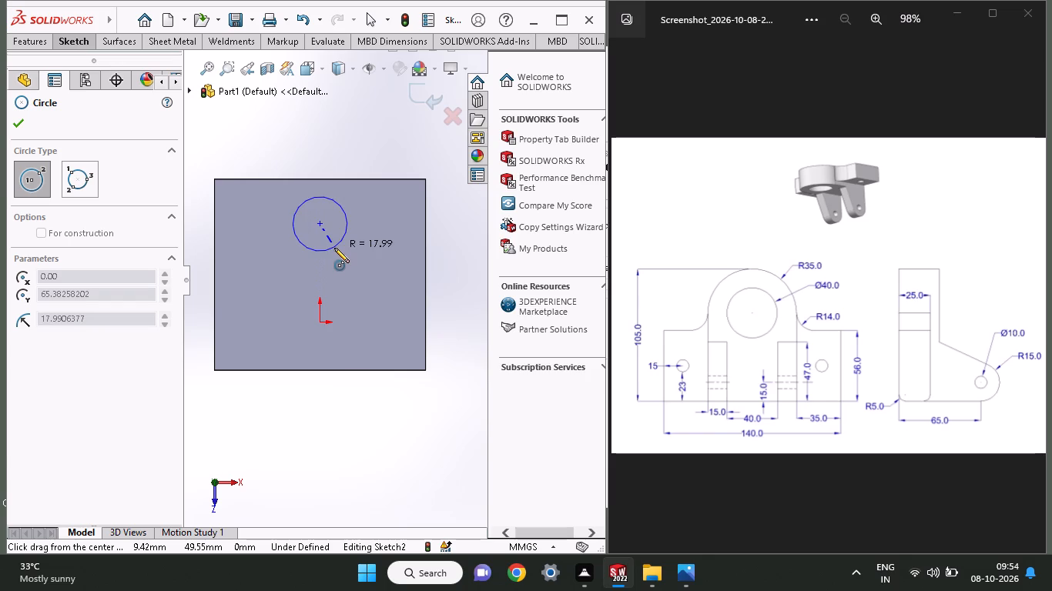
{"action": "left_click", "coordinate": [334, 248]}
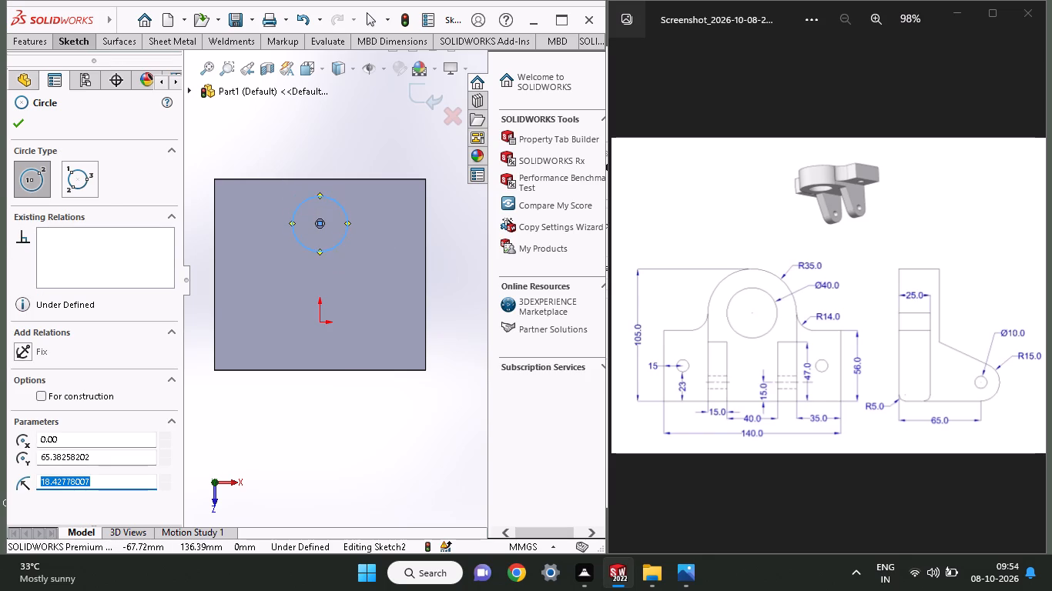
Dimension the sketched circle's diameter as 70 mm.
{"action": "left_click", "coordinate": [91, 48]}
{"action": "left_click", "coordinate": [79, 61]}
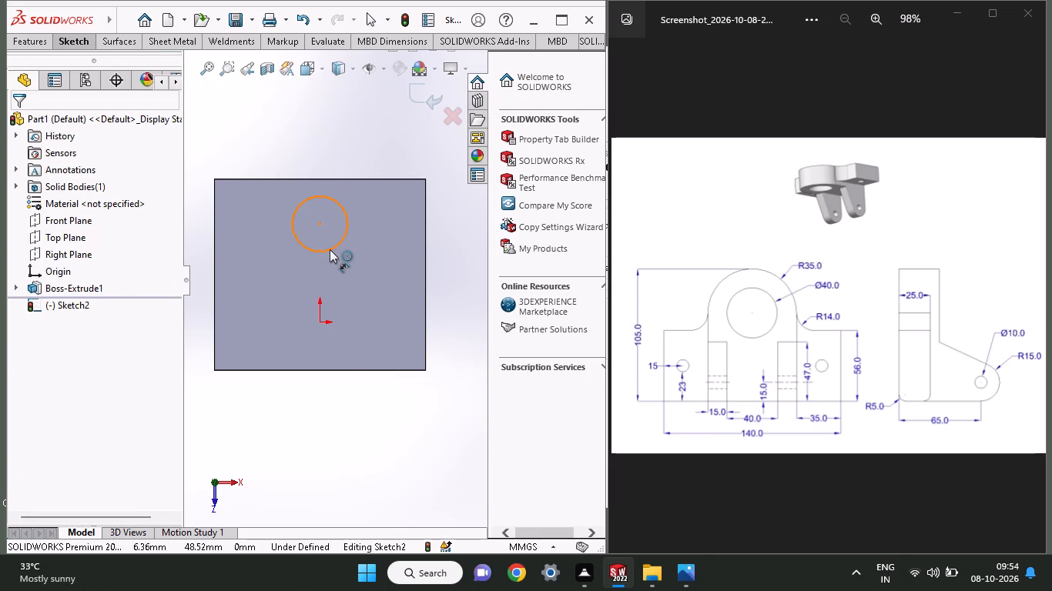
{"action": "left_click", "coordinate": [330, 249]}
{"action": "left_click", "coordinate": [355, 159]}
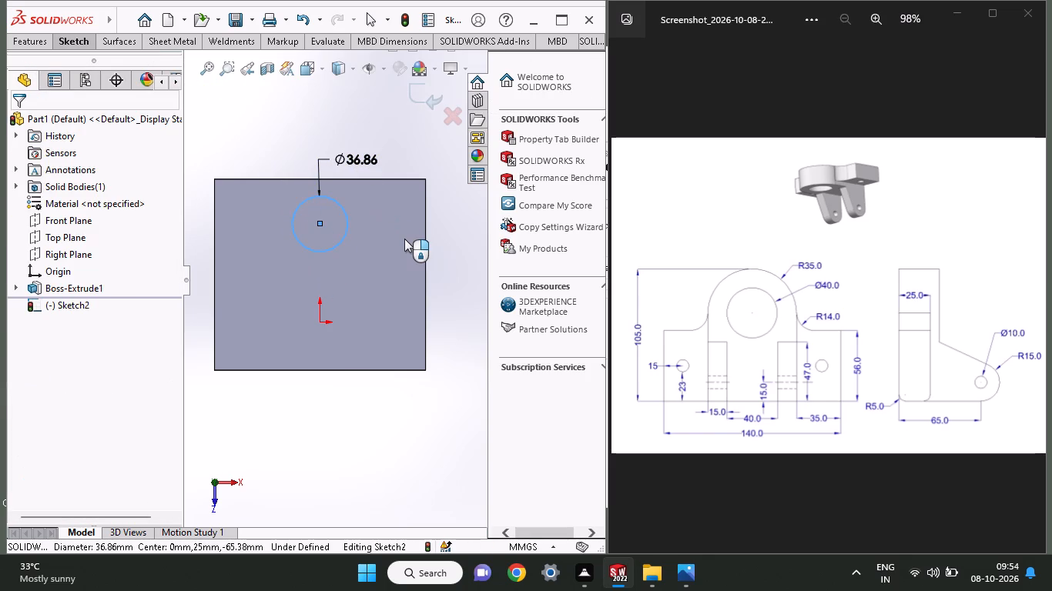
{"action": "type", "text": "35"}
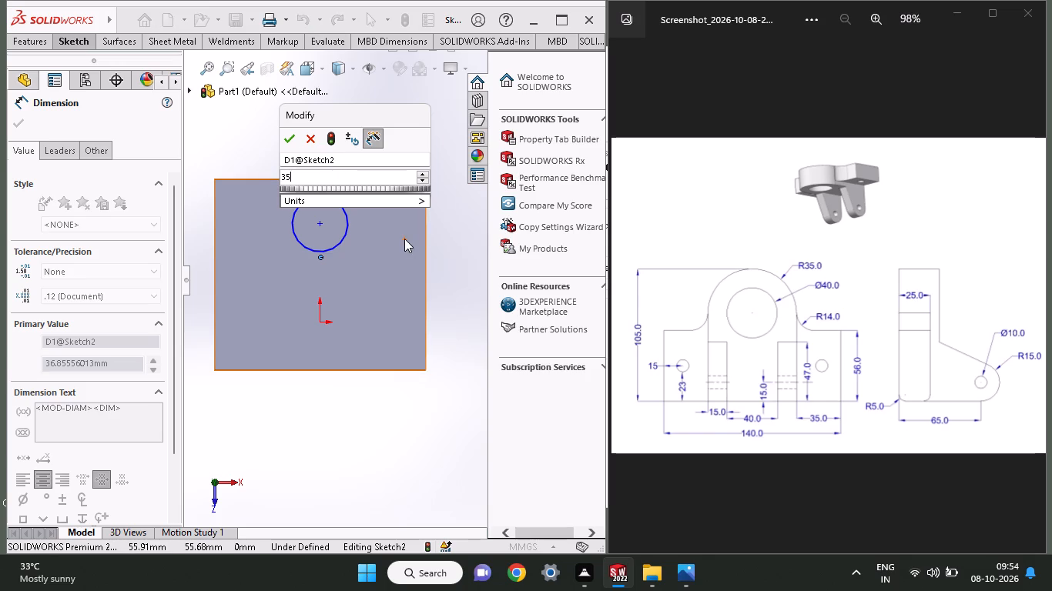
{"action": "key", "text": "BackSpace"}
{"action": "key", "text": "BackSpace"}
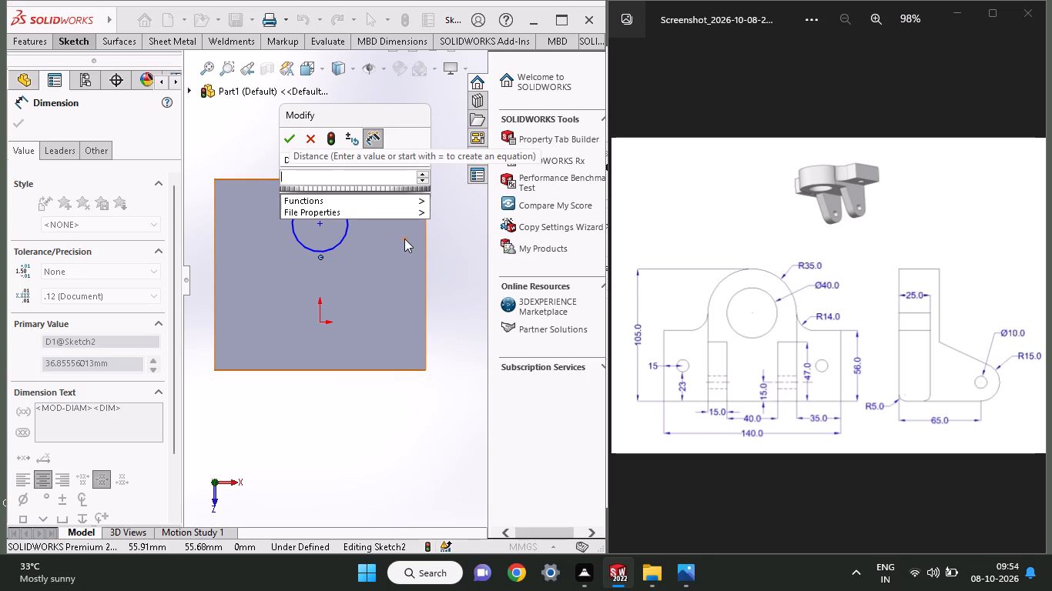
{"action": "type", "text": "70"}
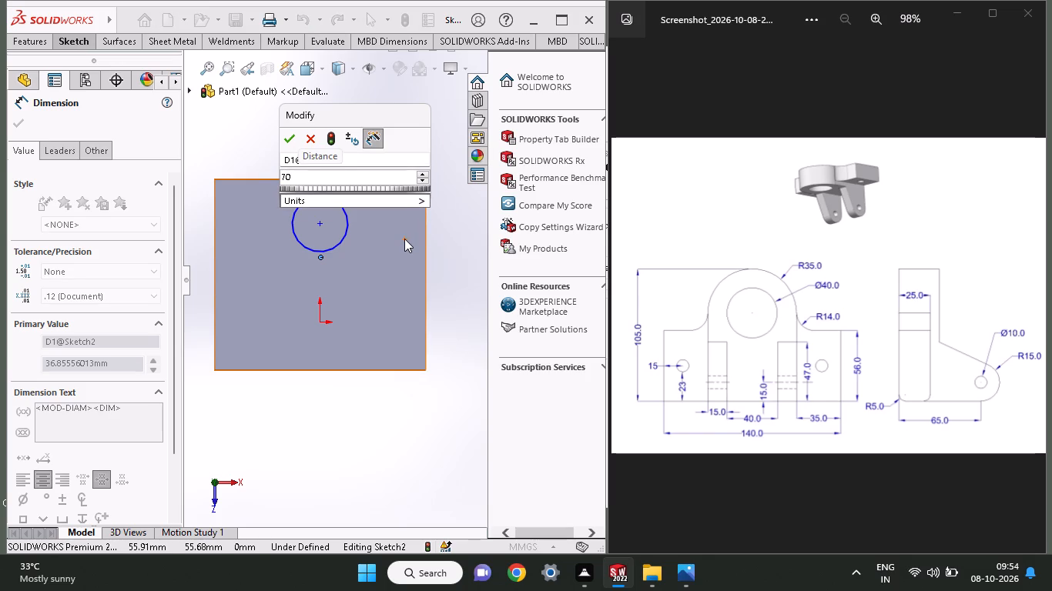
{"action": "key", "text": "Return"}
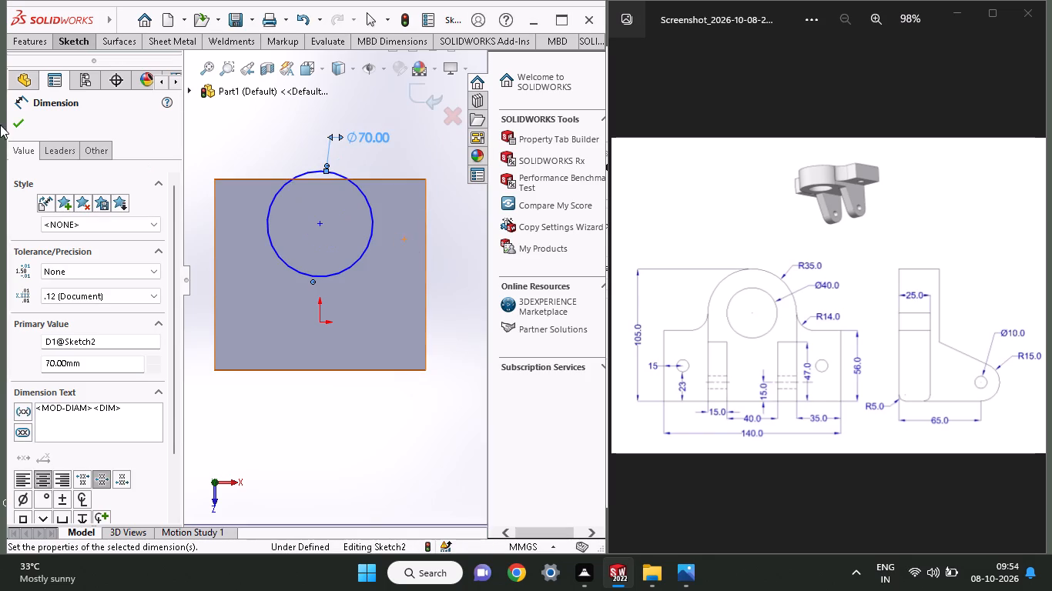
{"action": "left_click", "coordinate": [11, 123]}
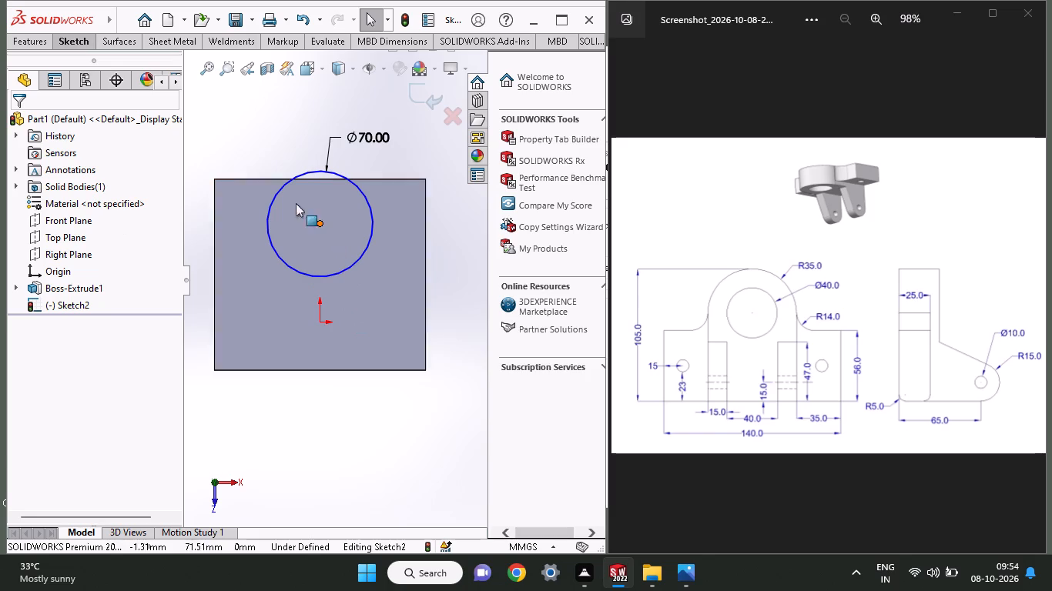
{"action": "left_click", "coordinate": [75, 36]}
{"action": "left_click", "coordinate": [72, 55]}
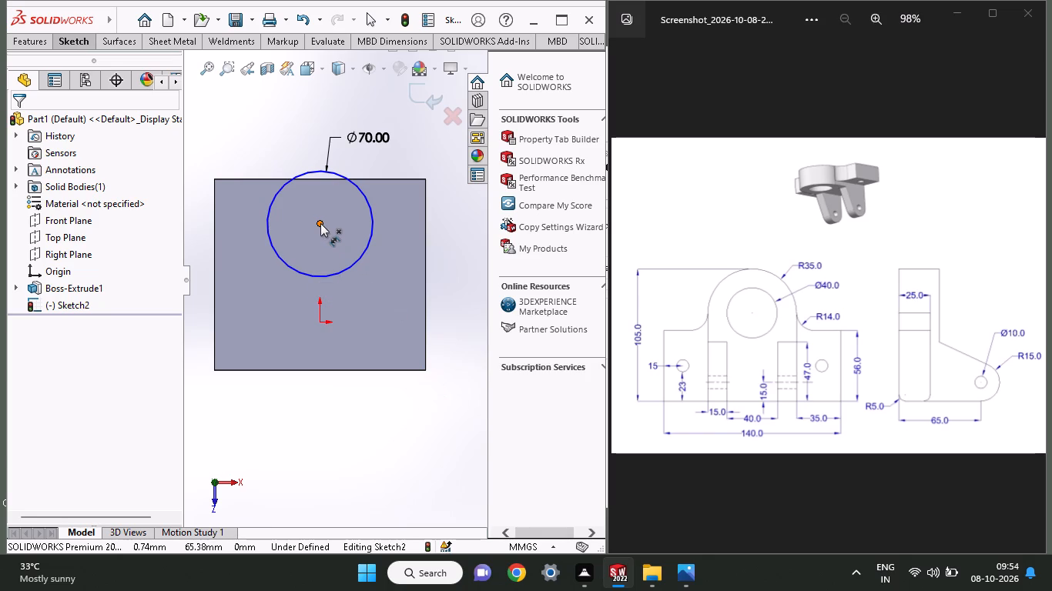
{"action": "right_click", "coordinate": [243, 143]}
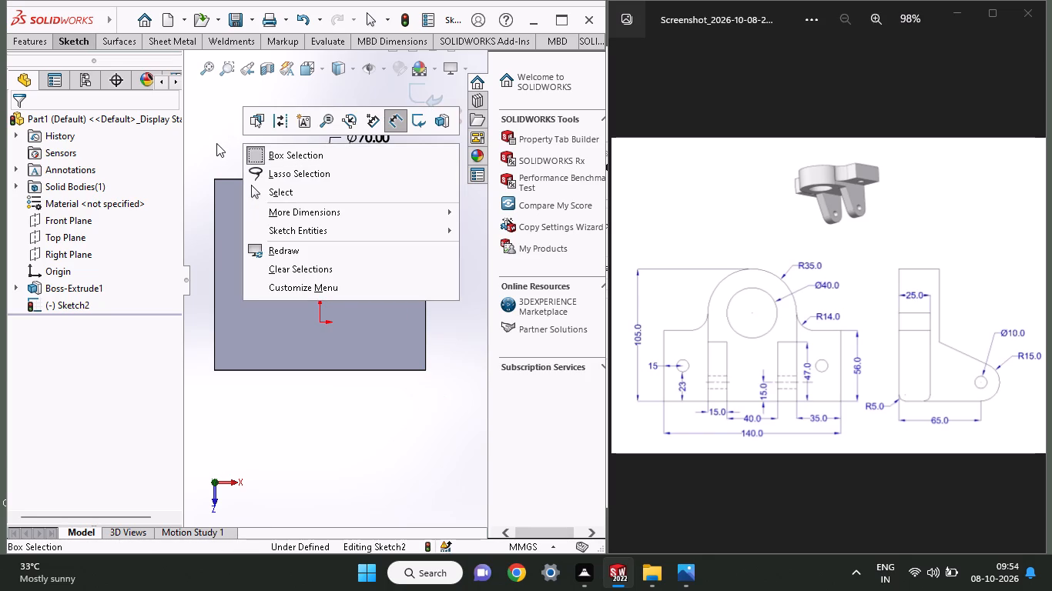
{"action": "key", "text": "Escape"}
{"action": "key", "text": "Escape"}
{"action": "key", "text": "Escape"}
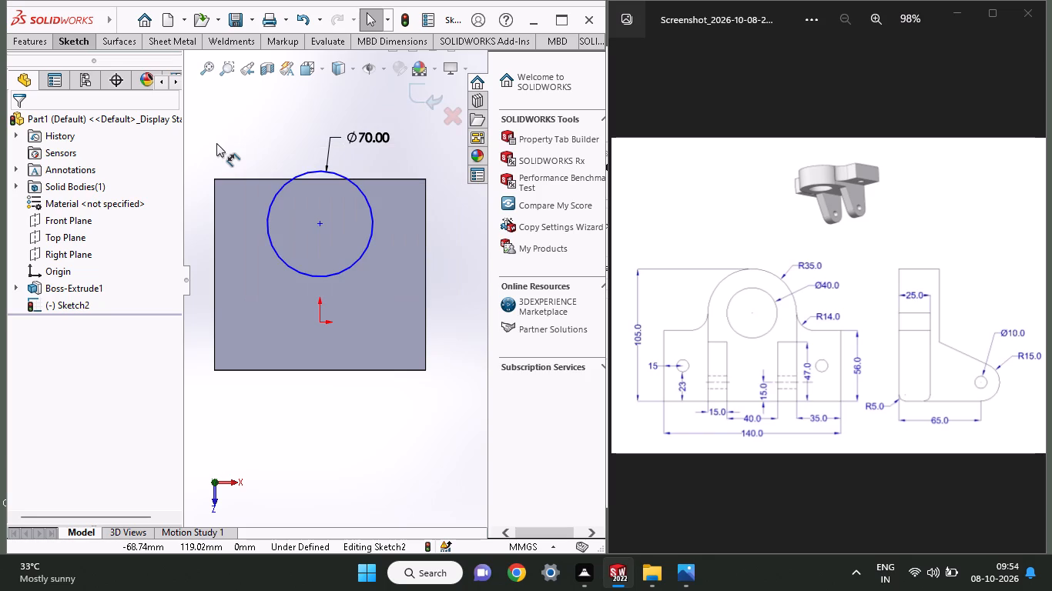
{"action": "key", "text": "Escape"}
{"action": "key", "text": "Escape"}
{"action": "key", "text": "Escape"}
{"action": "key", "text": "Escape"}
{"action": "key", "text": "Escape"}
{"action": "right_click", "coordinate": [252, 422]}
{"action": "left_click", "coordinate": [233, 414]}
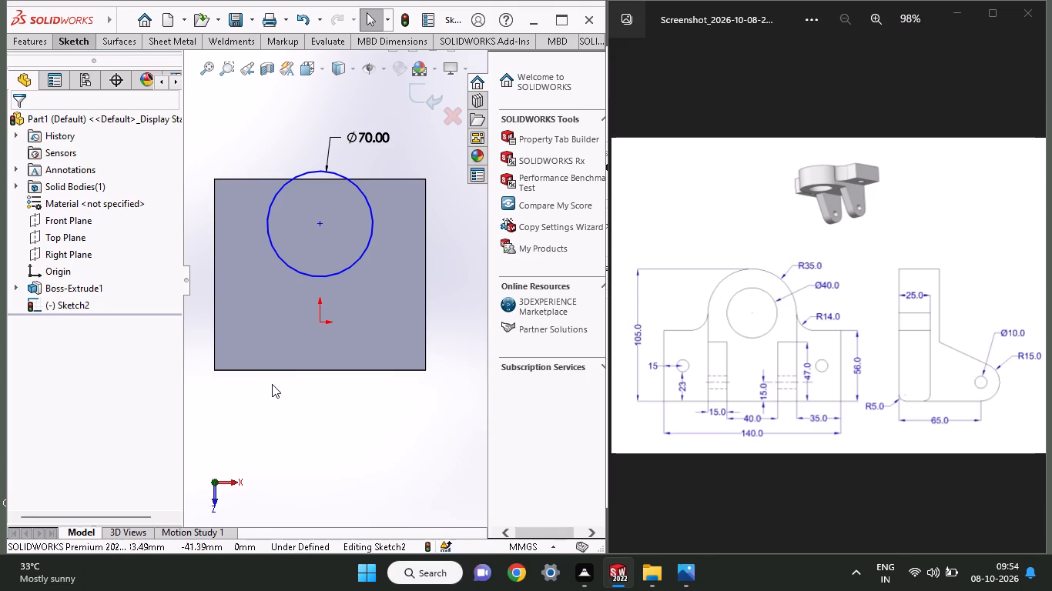
Lower the circle on the face and dimension its centre 35 mm vertically from the block's upper right corner.
{"action": "left_click_drag", "start_coordinate": [320, 222], "coordinate": [319, 269]}
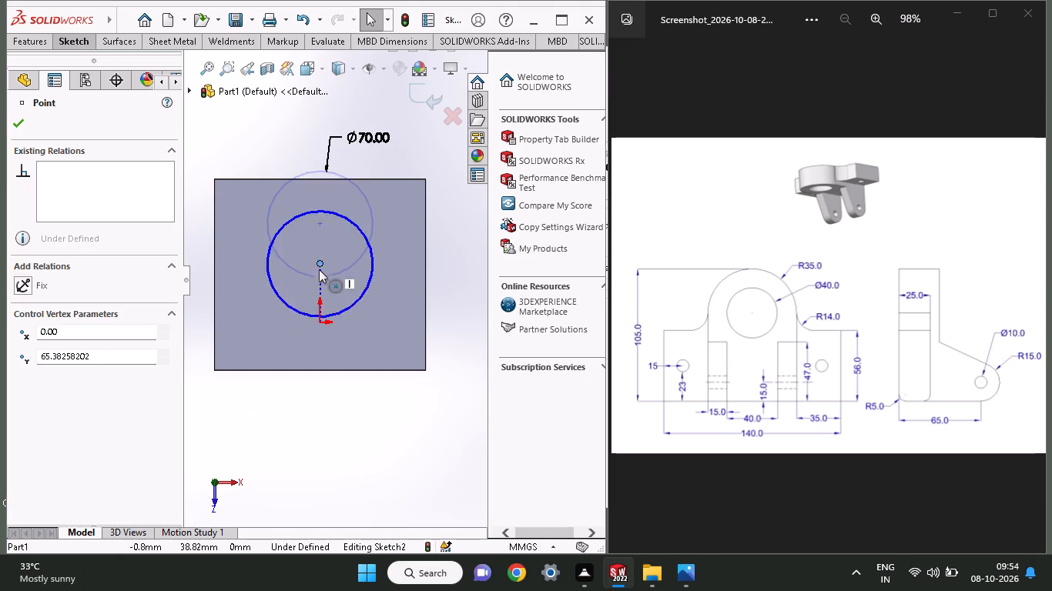
{"action": "left_click_drag", "start_coordinate": [319, 269], "coordinate": [319, 237]}
{"action": "left_click", "coordinate": [87, 41]}
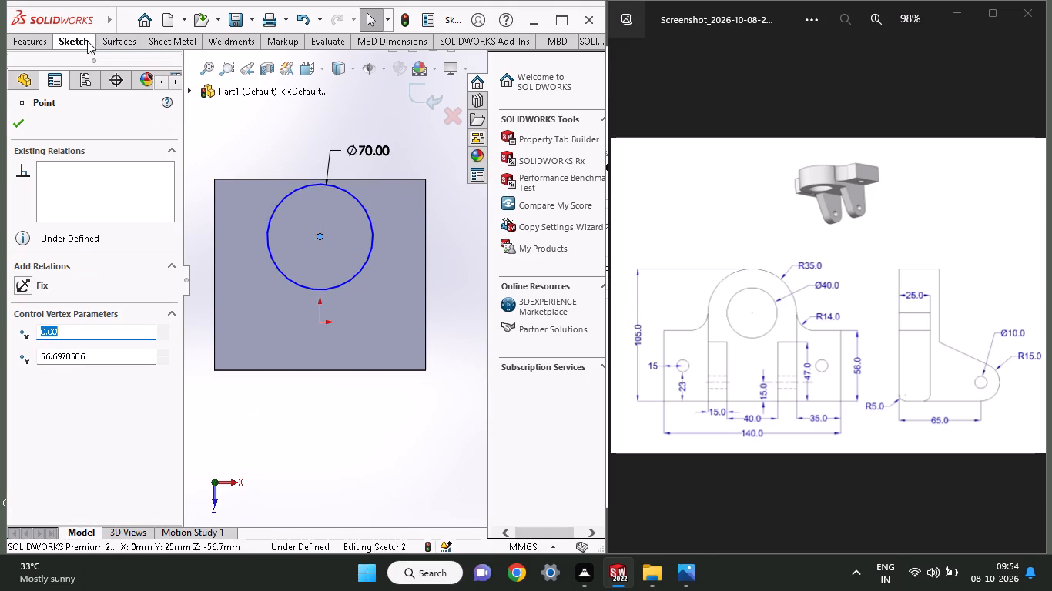
{"action": "left_click", "coordinate": [86, 63]}
{"action": "left_click", "coordinate": [316, 237]}
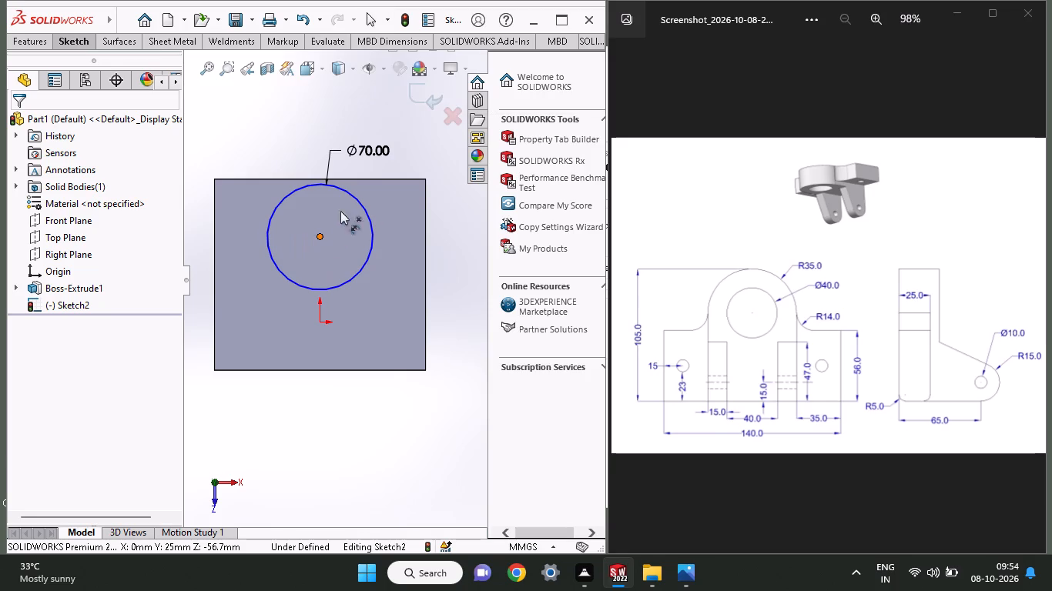
{"action": "left_click", "coordinate": [424, 180]}
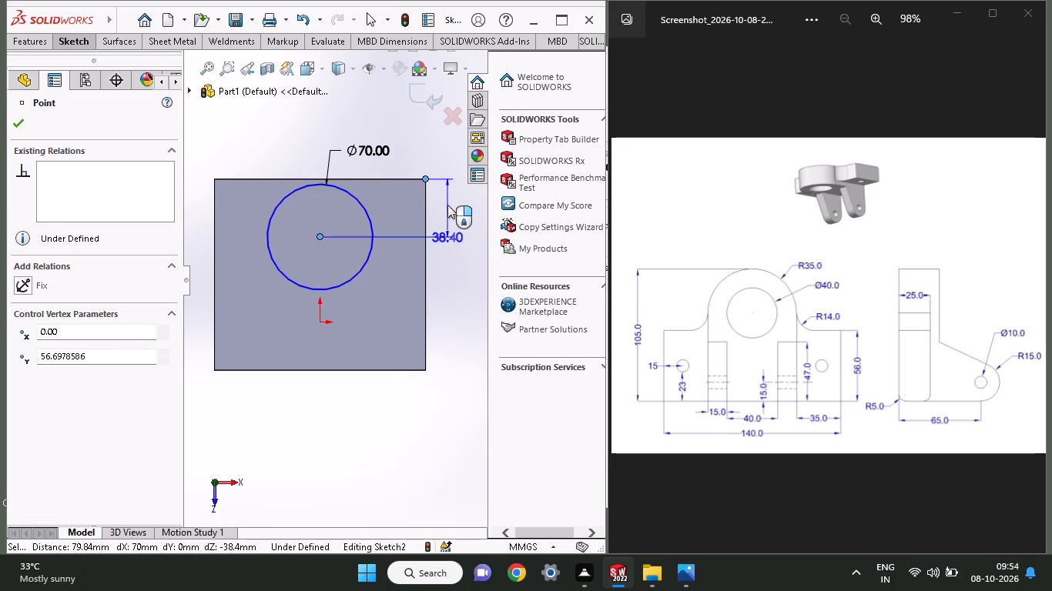
{"action": "left_click", "coordinate": [447, 205]}
{"action": "type", "text": "35"}
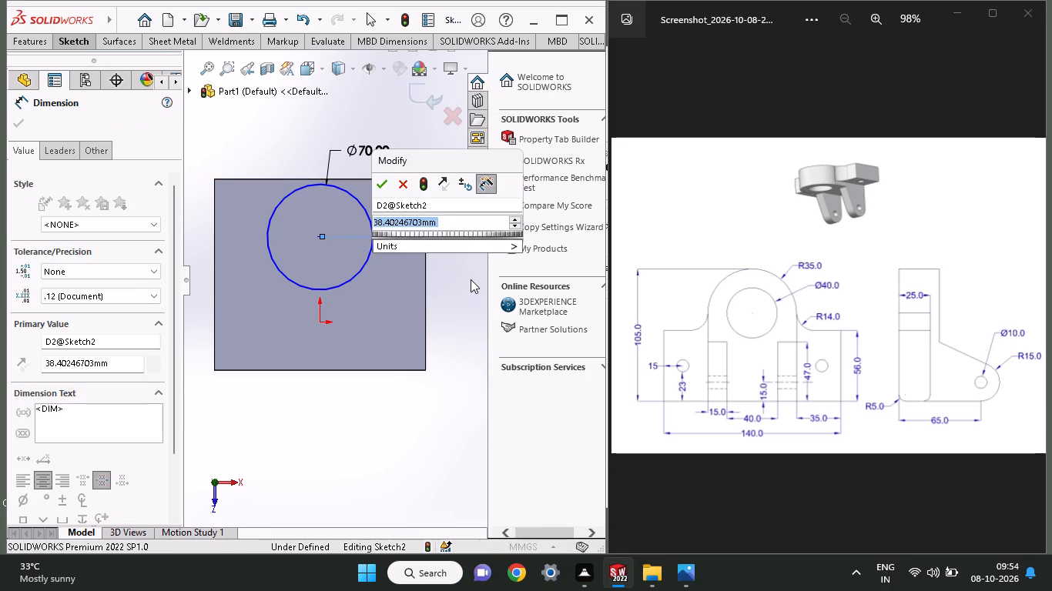
{"action": "key", "text": "Return"}
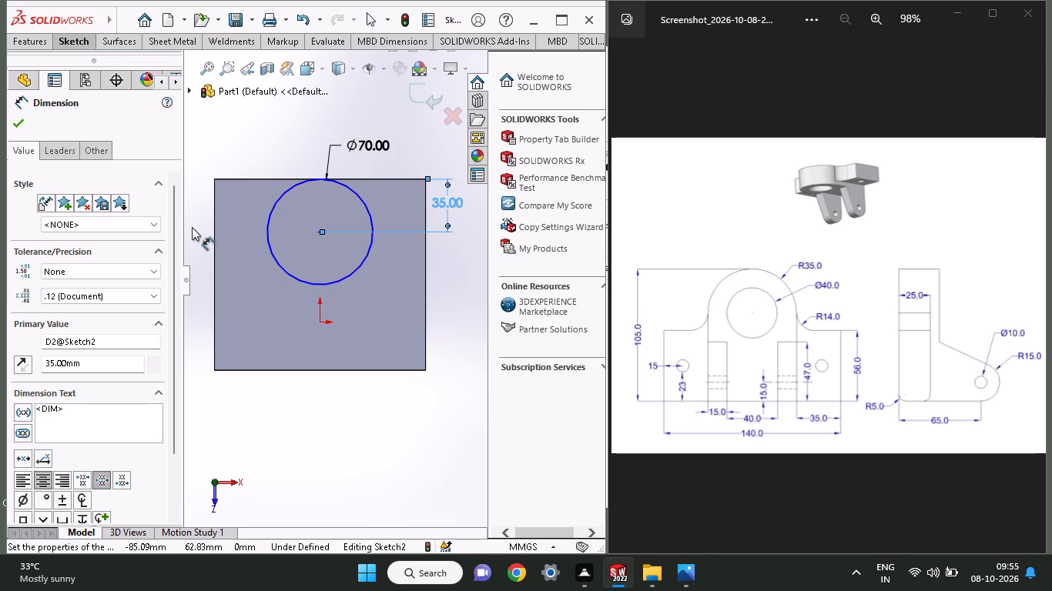
Sketch a vertical line about 39 mm long from the block's lower right corner up along its right edge.
{"action": "left_click", "coordinate": [57, 38]}
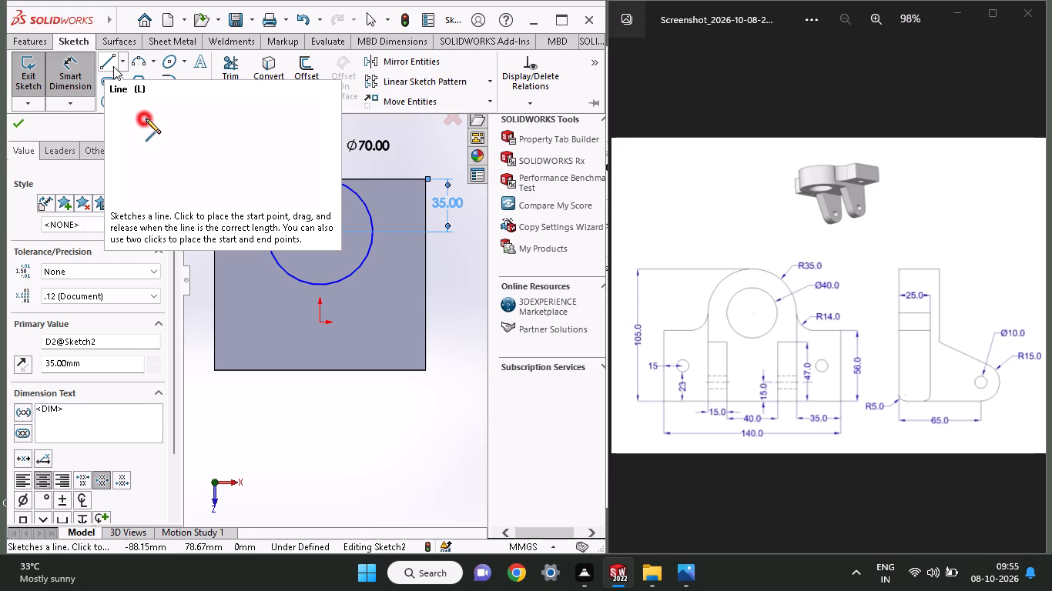
{"action": "left_click", "coordinate": [113, 66]}
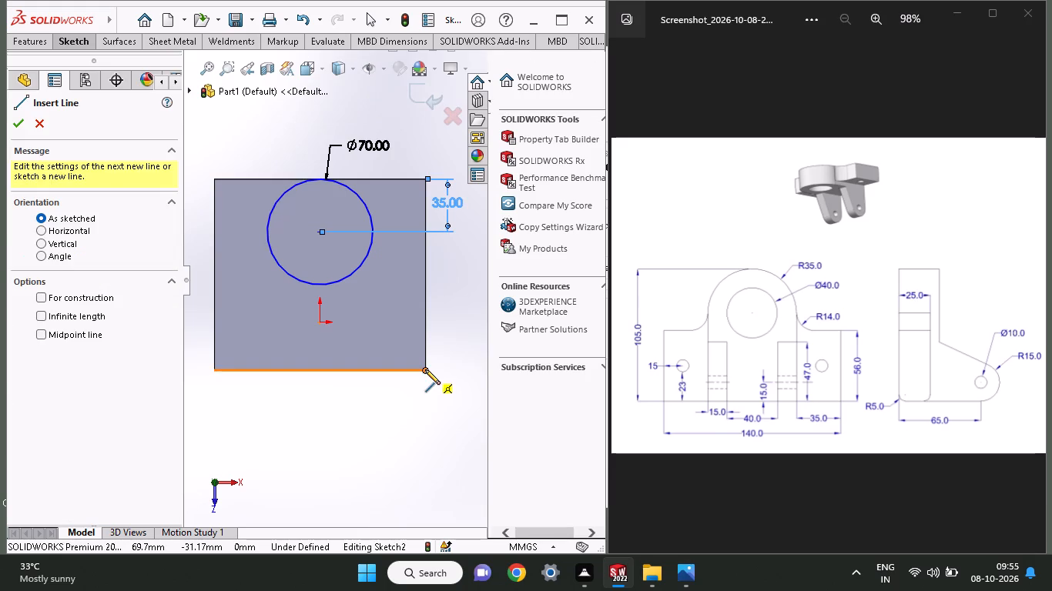
{"action": "left_click", "coordinate": [425, 369]}
{"action": "left_click", "coordinate": [425, 312]}
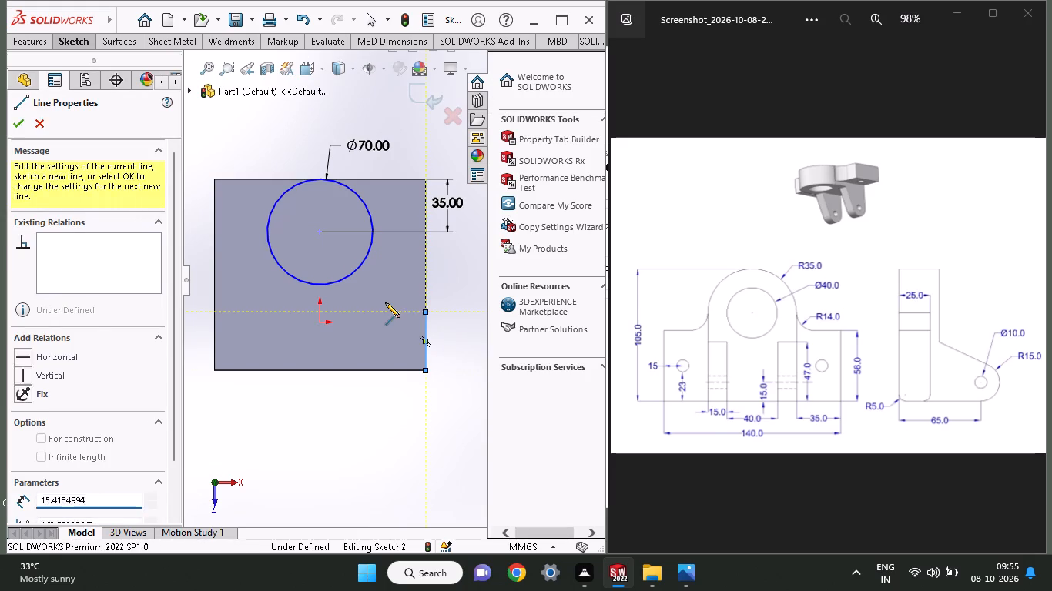
{"action": "right_click", "coordinate": [385, 302]}
{"action": "left_click", "coordinate": [396, 312]}
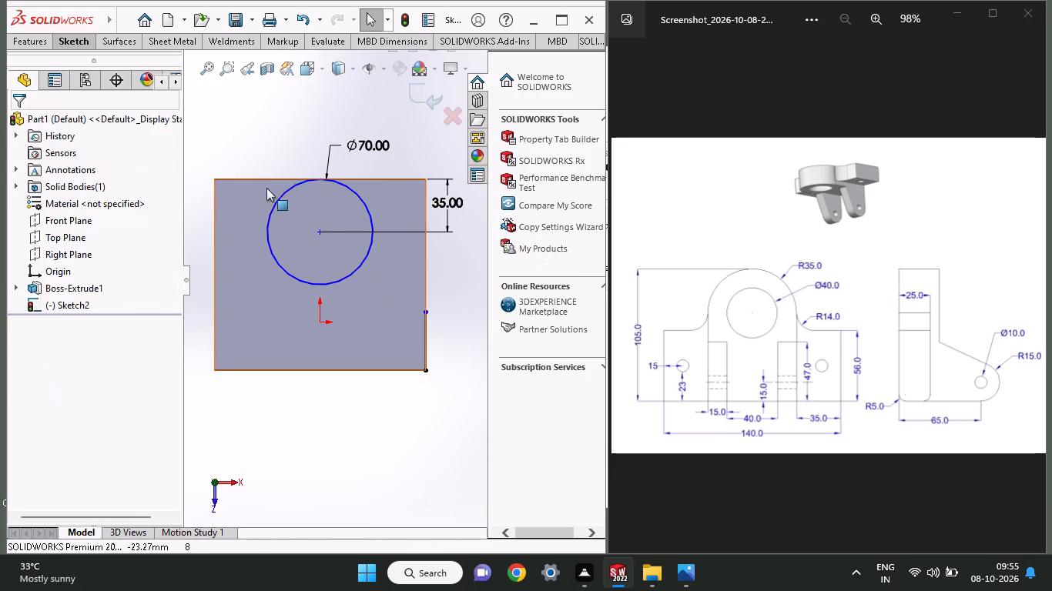
Dimension the vertical line on the block's right edge between its endpoints as 56 mm.
{"action": "left_click", "coordinate": [80, 41]}
{"action": "left_click", "coordinate": [76, 68]}
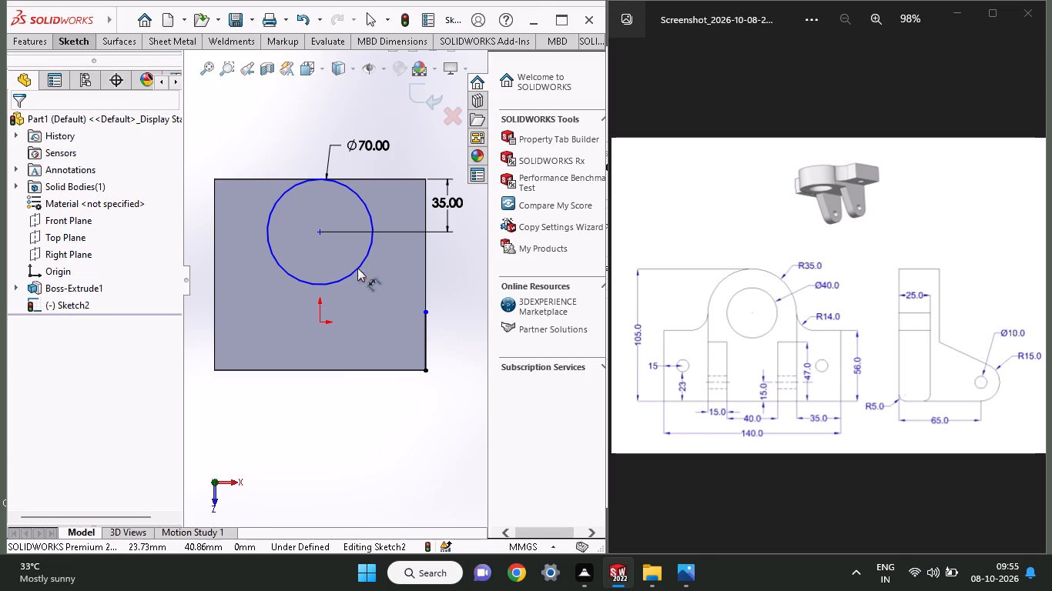
{"action": "left_click", "coordinate": [425, 369]}
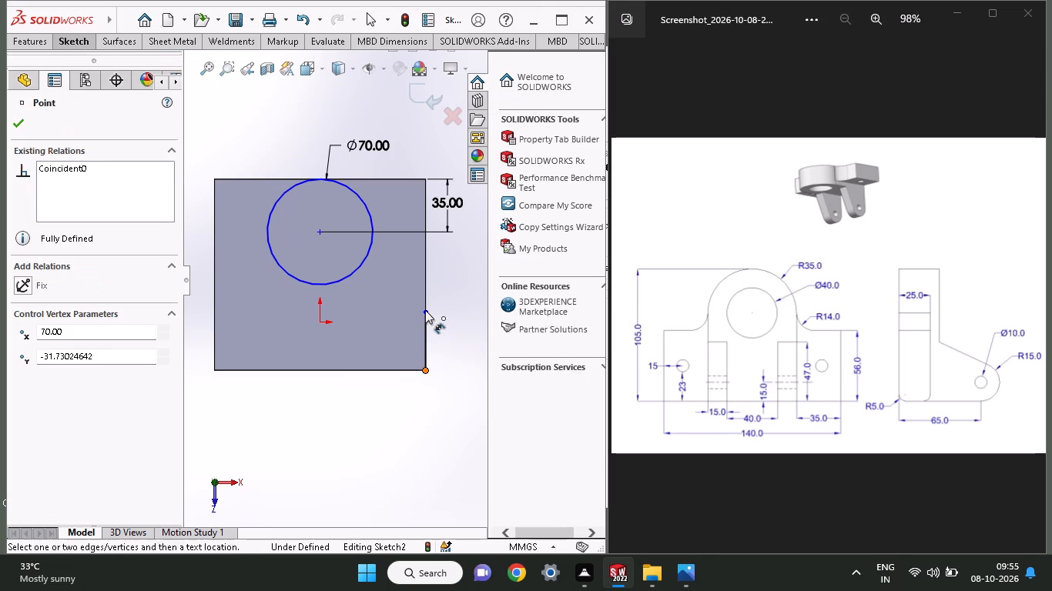
{"action": "left_click", "coordinate": [425, 310]}
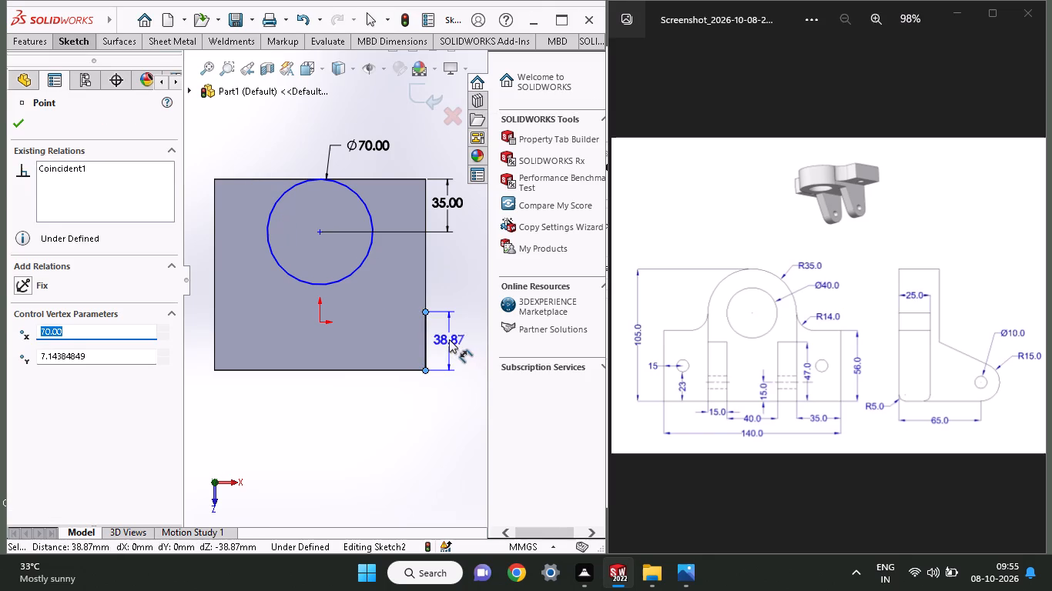
{"action": "left_click", "coordinate": [449, 339]}
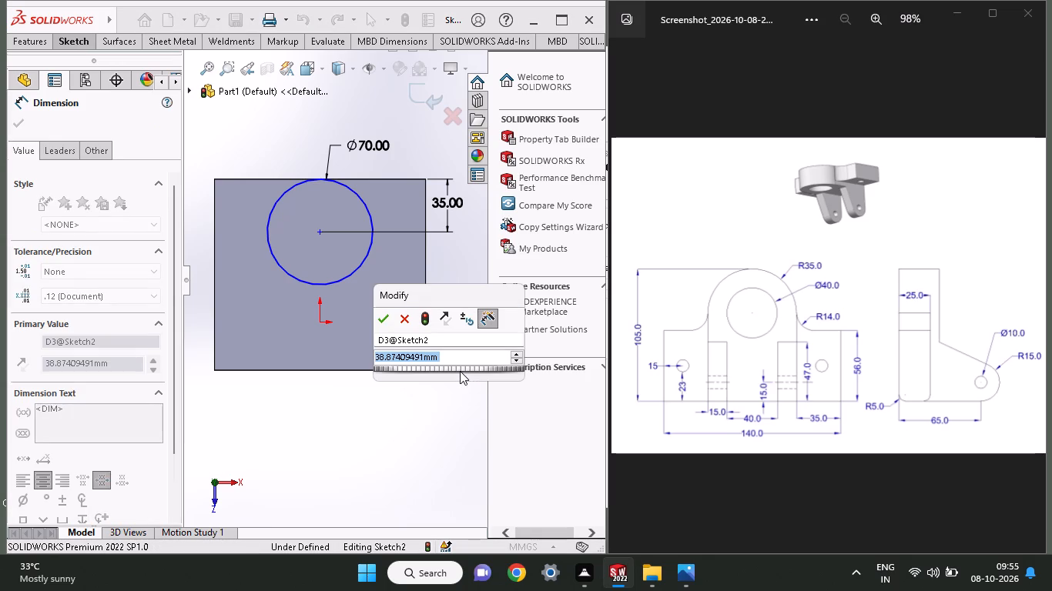
{"action": "type", "text": "56"}
{"action": "key", "text": "Return"}
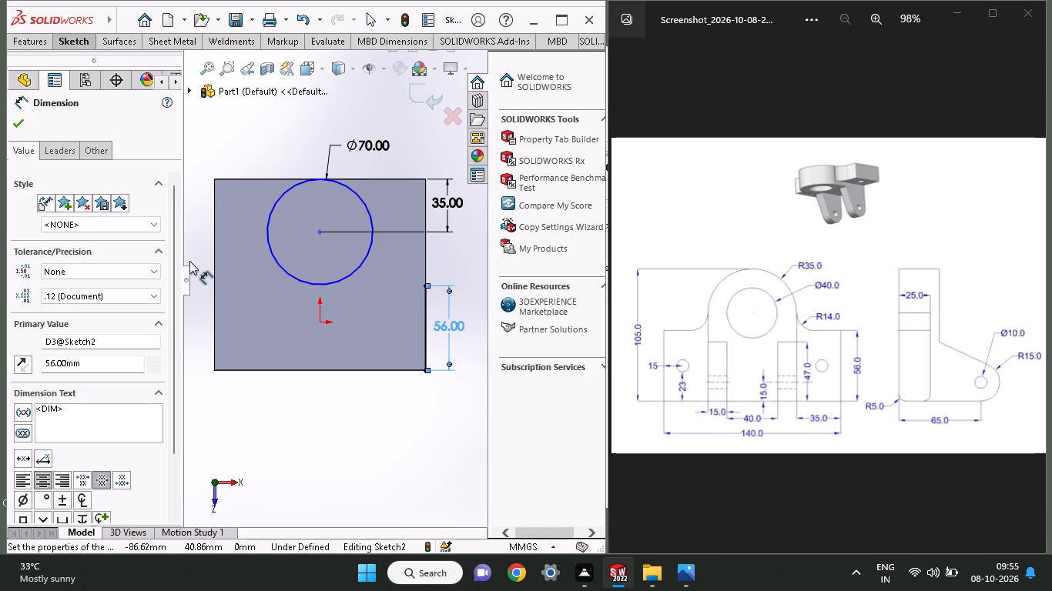
Sketch a horizontal line 140 mm long from the top of the 56 mm line across to the block's left edge.
{"action": "left_click", "coordinate": [72, 40]}
{"action": "left_click", "coordinate": [99, 66]}
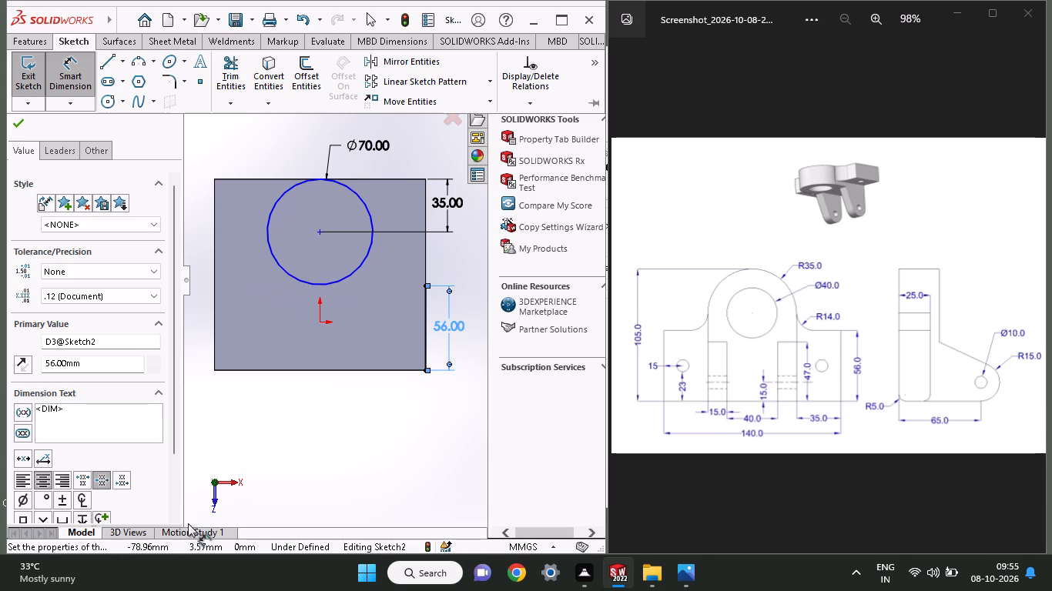
{"action": "left_click", "coordinate": [111, 58]}
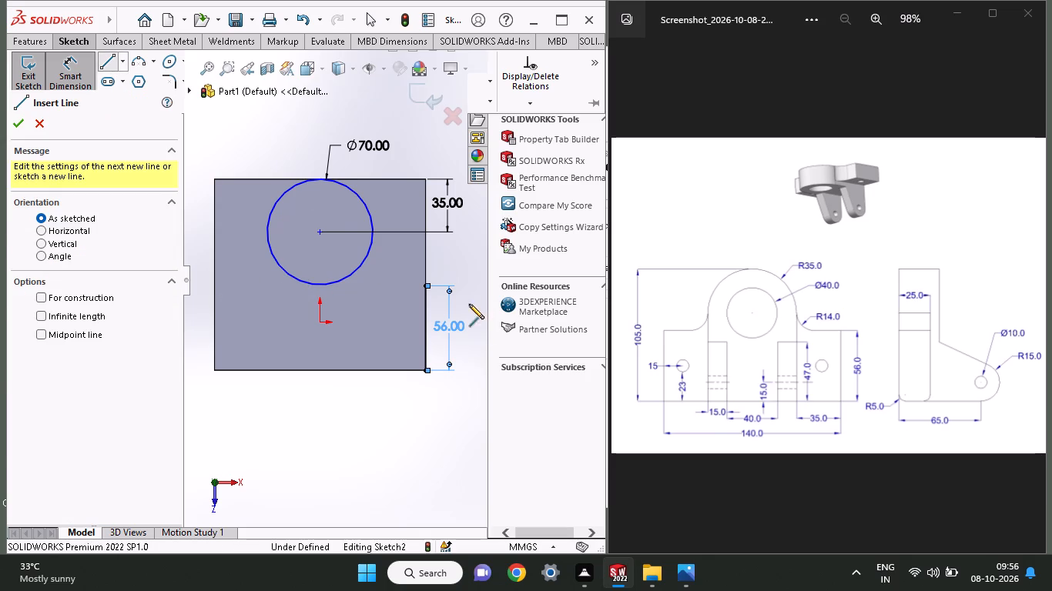
{"action": "left_click", "coordinate": [430, 284]}
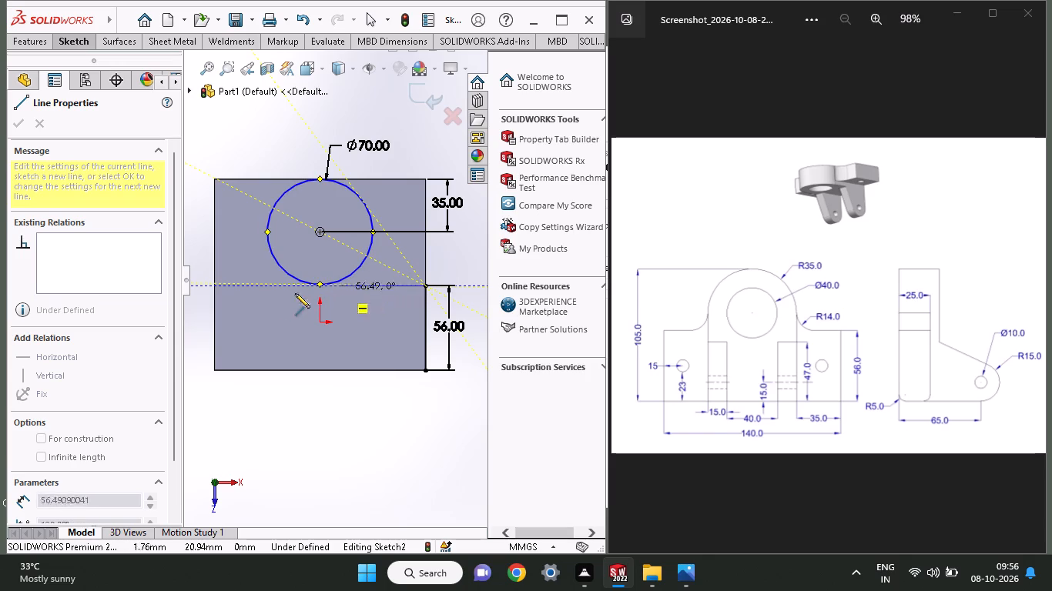
{"action": "left_click", "coordinate": [213, 282]}
{"action": "right_click", "coordinate": [232, 234]}
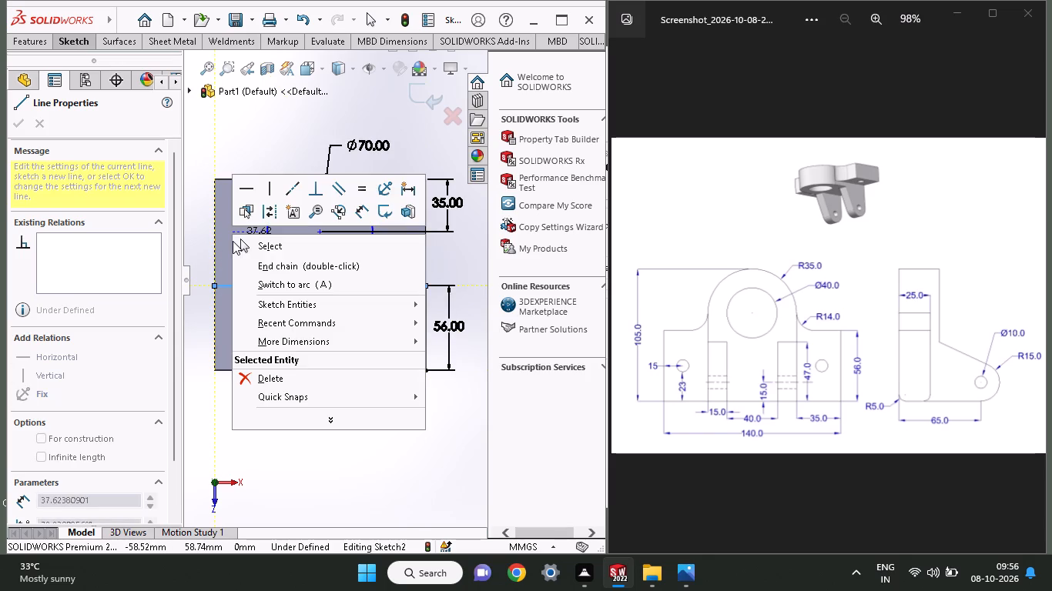
{"action": "left_click", "coordinate": [243, 251]}
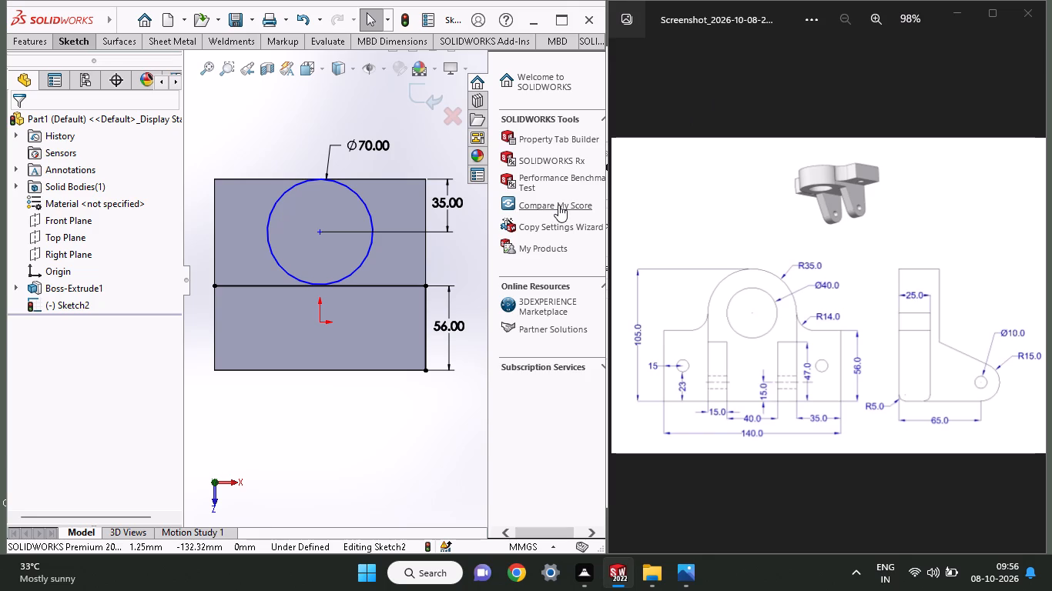
Sketch a vertical line along the block's left edge from the 140 mm line's left end down to the lower left corner.
{"action": "left_click", "coordinate": [65, 42]}
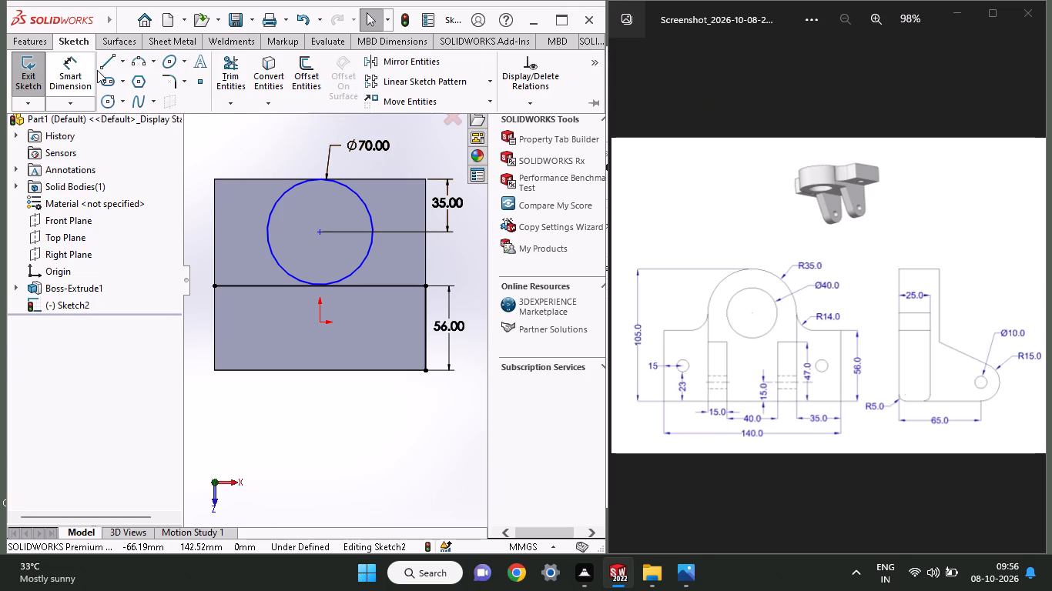
{"action": "left_click", "coordinate": [99, 67]}
{"action": "left_click", "coordinate": [211, 289]}
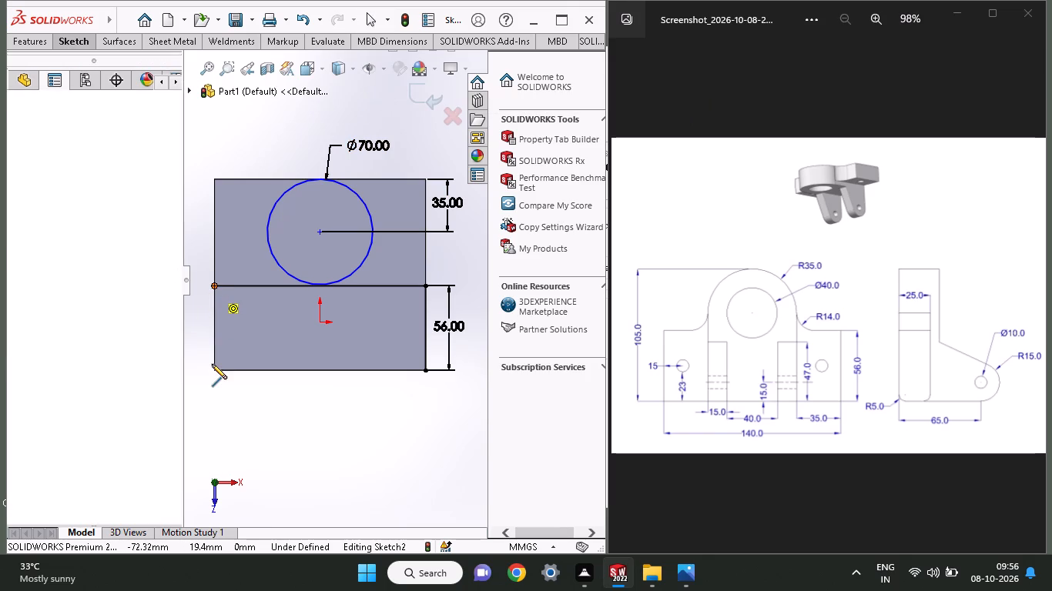
{"action": "left_click", "coordinate": [217, 367]}
{"action": "right_click", "coordinate": [225, 419]}
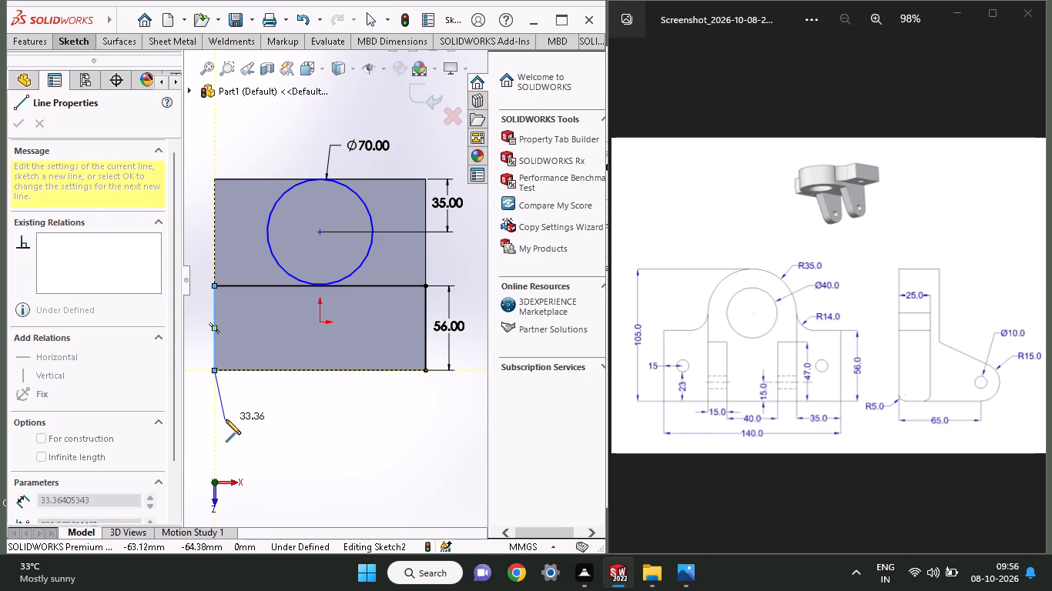
{"action": "left_click", "coordinate": [242, 409]}
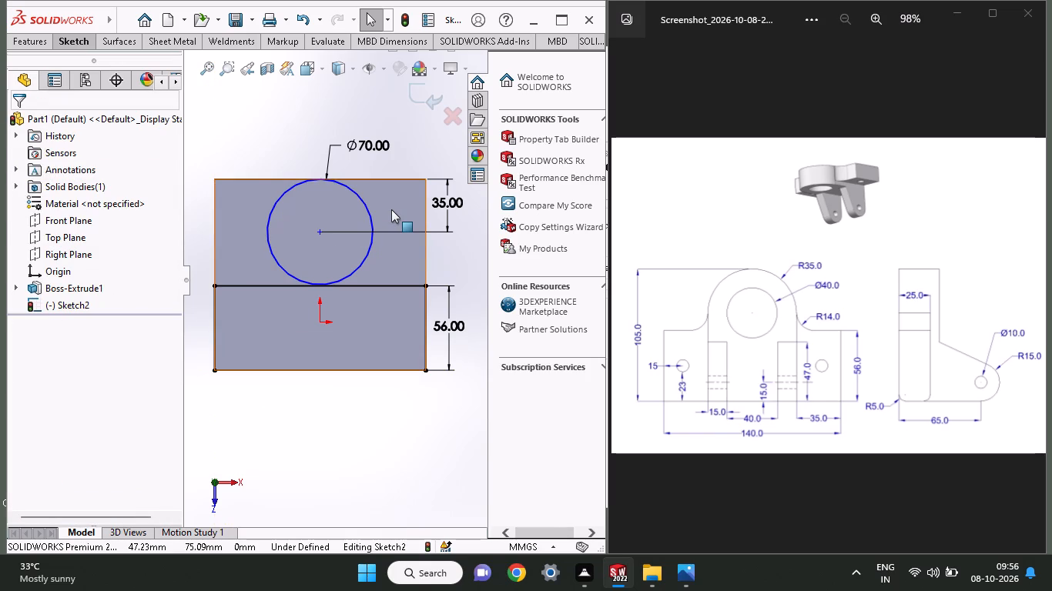
Sketch a circle about 25.5 mm in diameter above the horizontal line, between the 70 mm circle and the block's right edge.
{"action": "left_click", "coordinate": [66, 46]}
{"action": "left_click", "coordinate": [99, 102]}
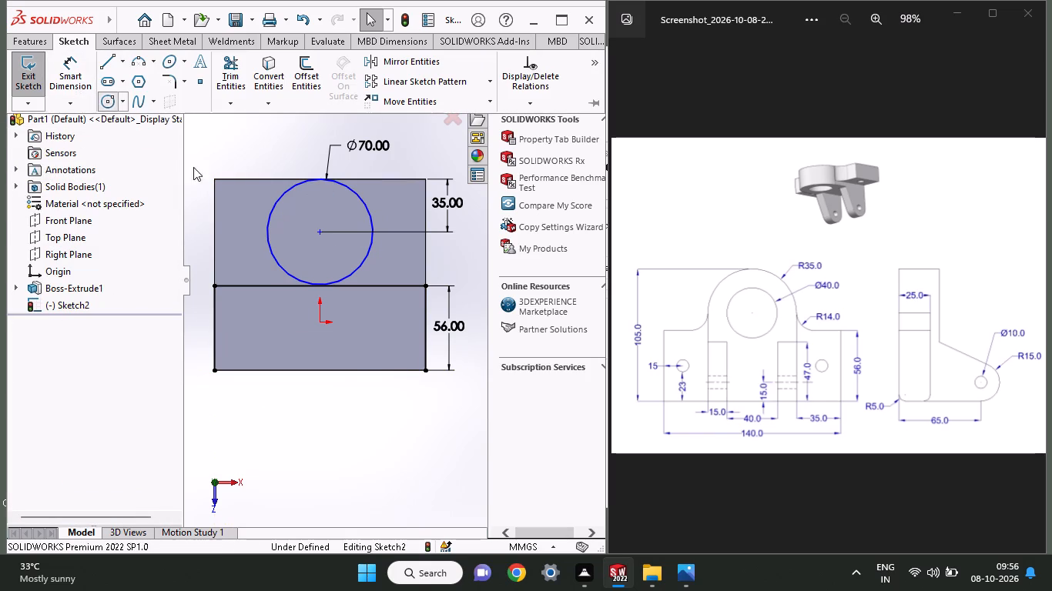
{"action": "left_click", "coordinate": [397, 259]}
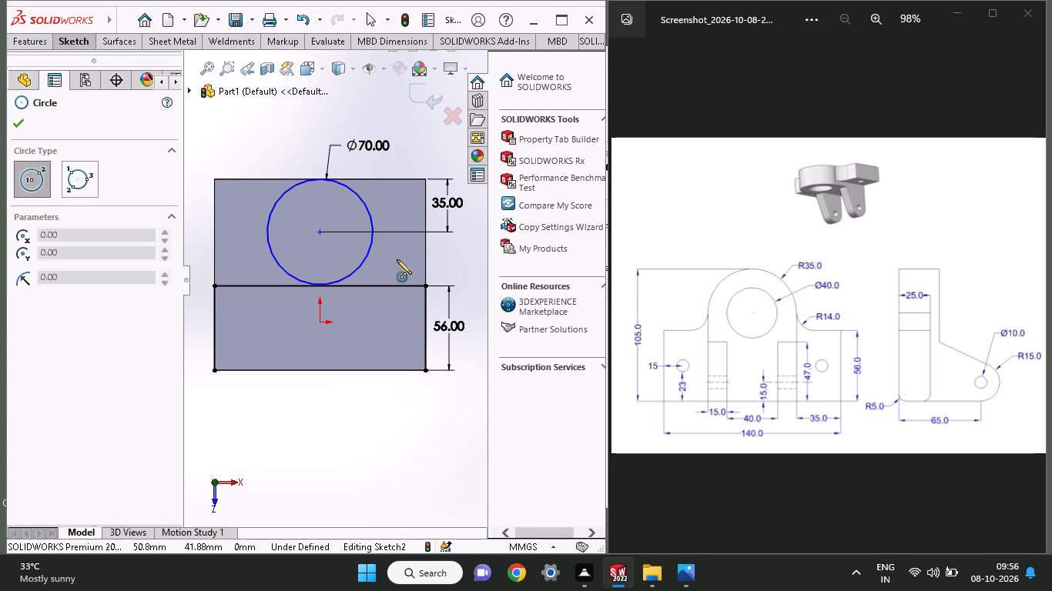
{"action": "left_click", "coordinate": [412, 248]}
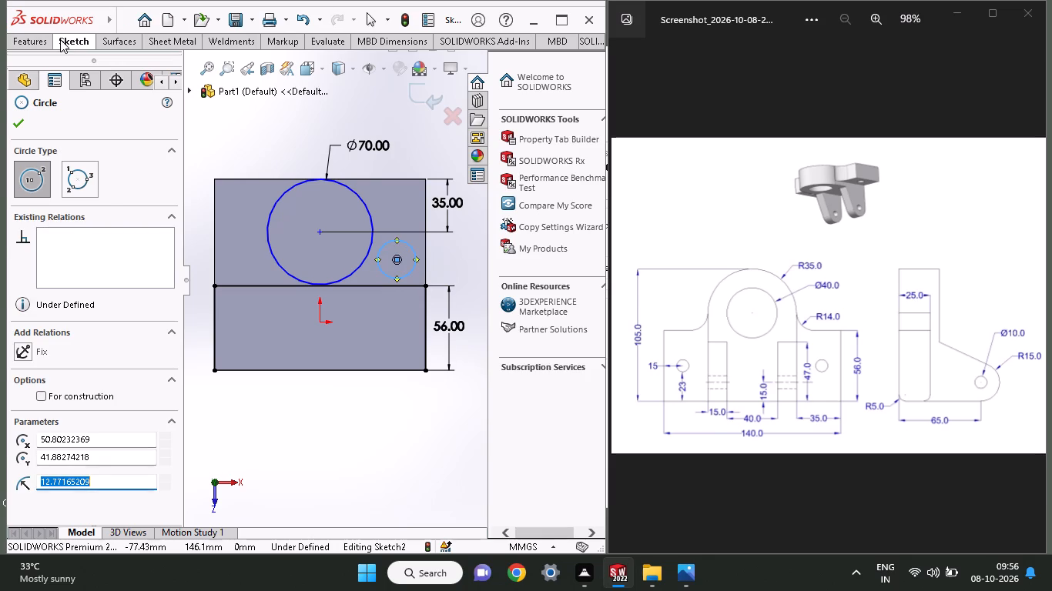
Dimension the small circle's diameter as 28 mm.
{"action": "left_click", "coordinate": [60, 39]}
{"action": "left_click", "coordinate": [60, 55]}
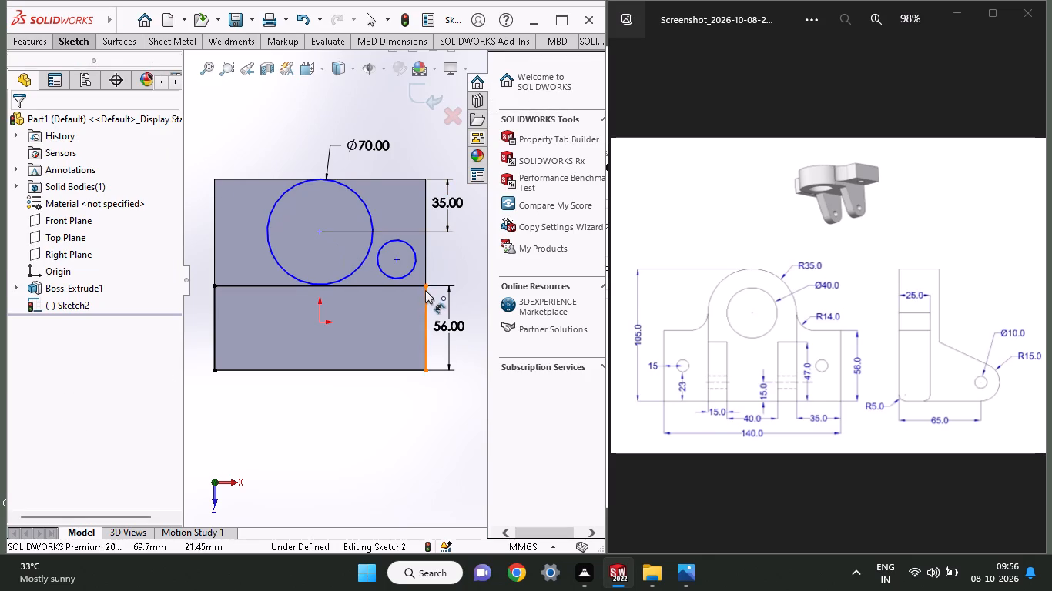
{"action": "left_click", "coordinate": [414, 257]}
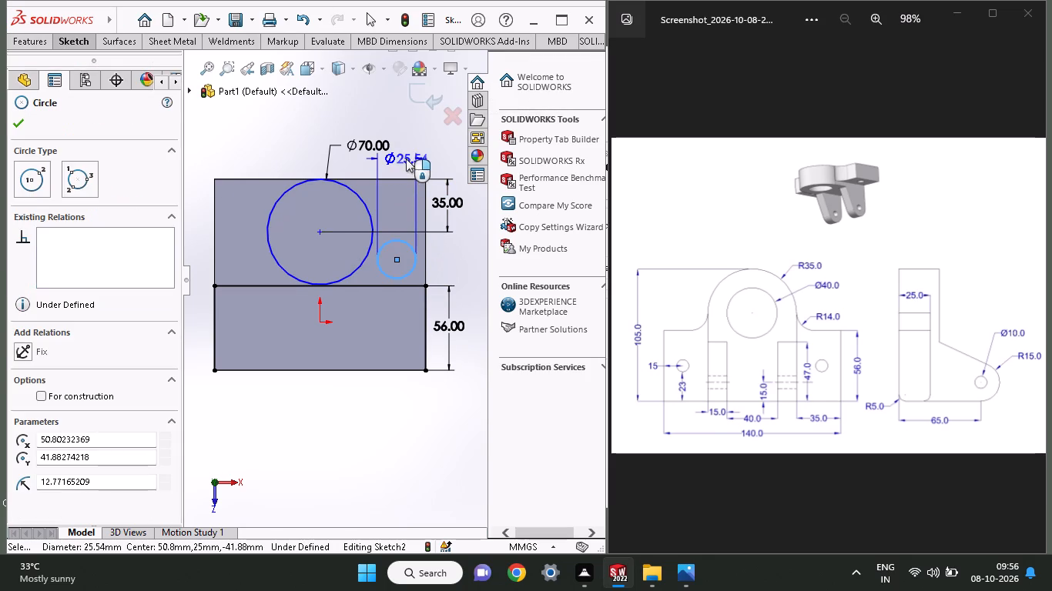
{"action": "left_click", "coordinate": [406, 159]}
{"action": "type", "text": "28"}
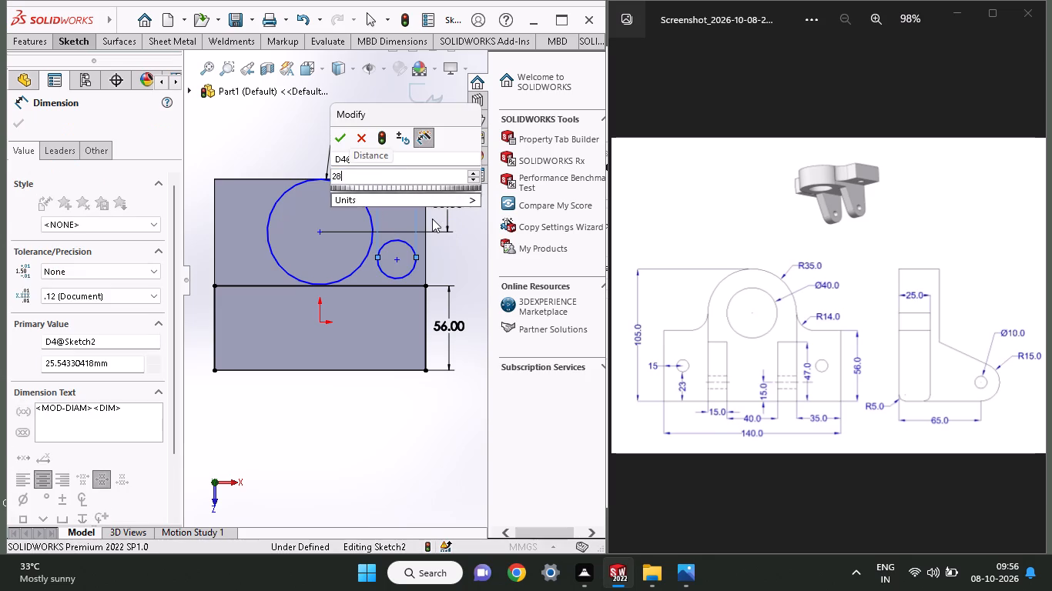
{"action": "key", "text": "Return"}
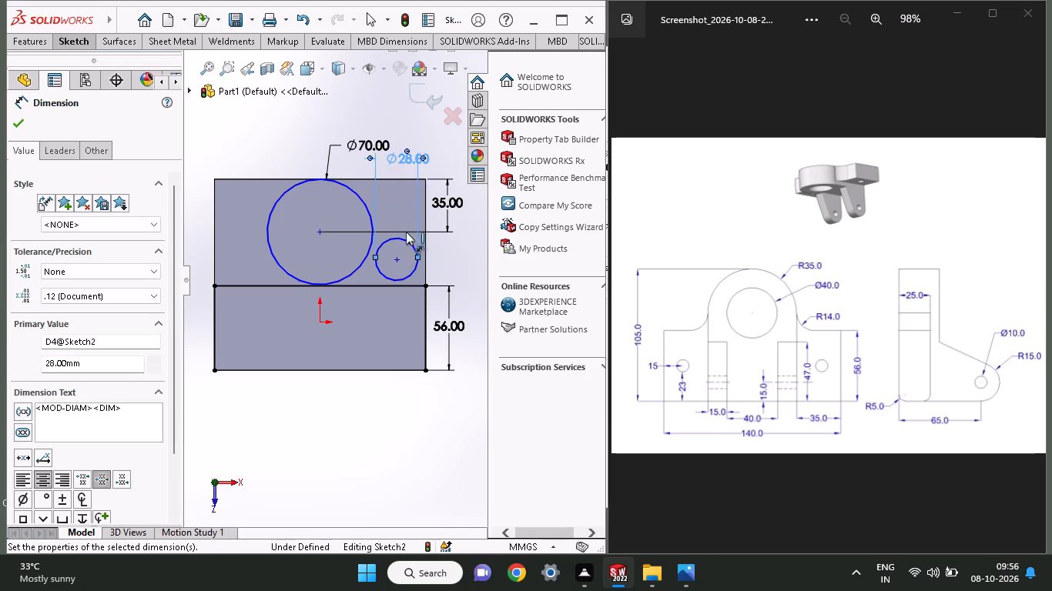
{"action": "left_click", "coordinate": [16, 137]}
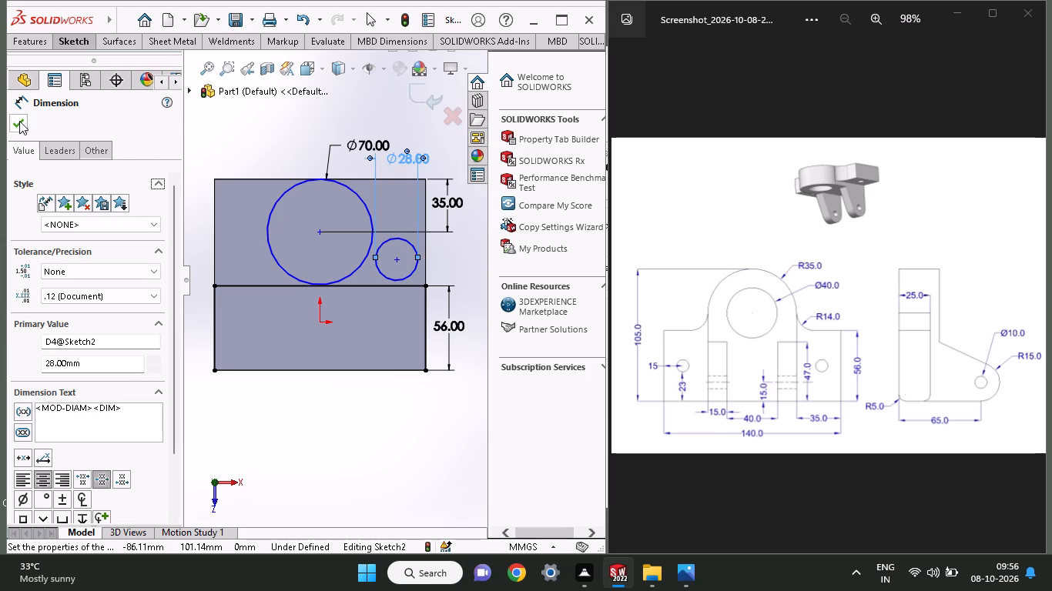
{"action": "left_click", "coordinate": [19, 121]}
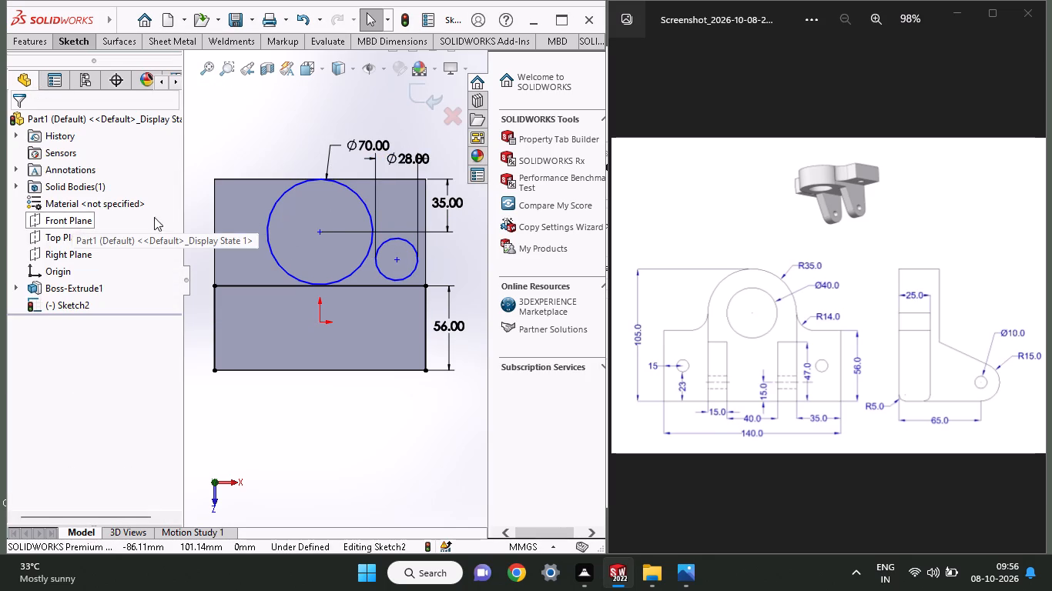
Make the 28 mm circle tangent to the 140 mm horizontal line.
{"action": "left_click", "coordinate": [413, 290]}
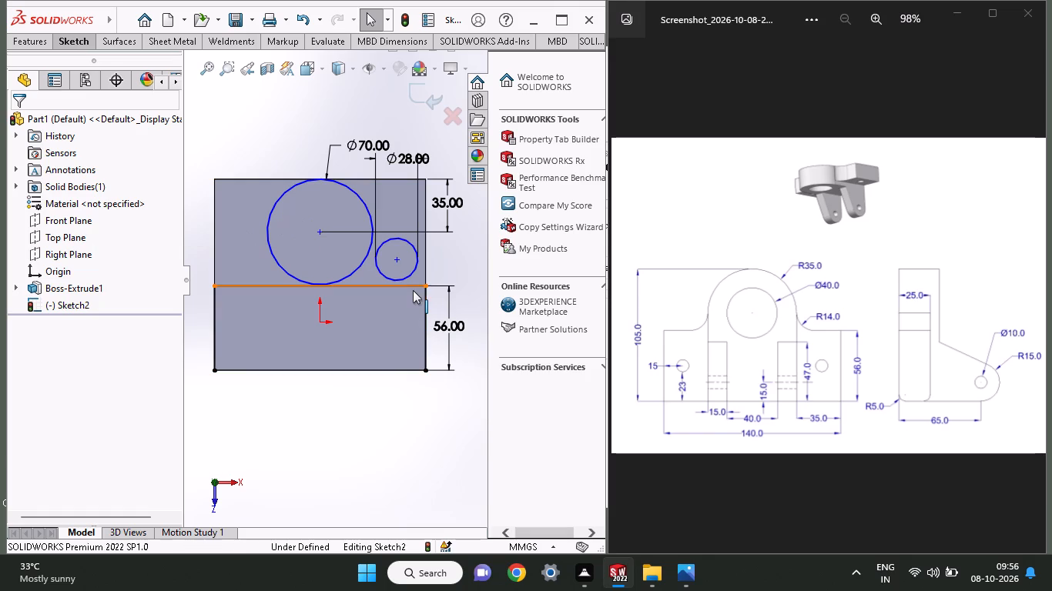
{"action": "left_click", "coordinate": [413, 269], "text": "shift"}
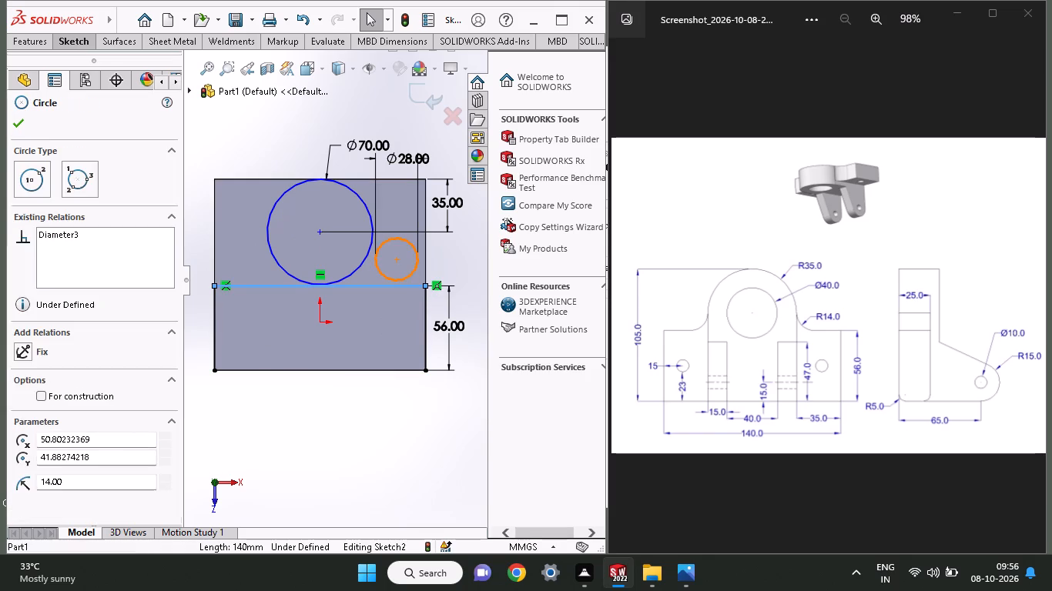
{"action": "left_click", "coordinate": [25, 369]}
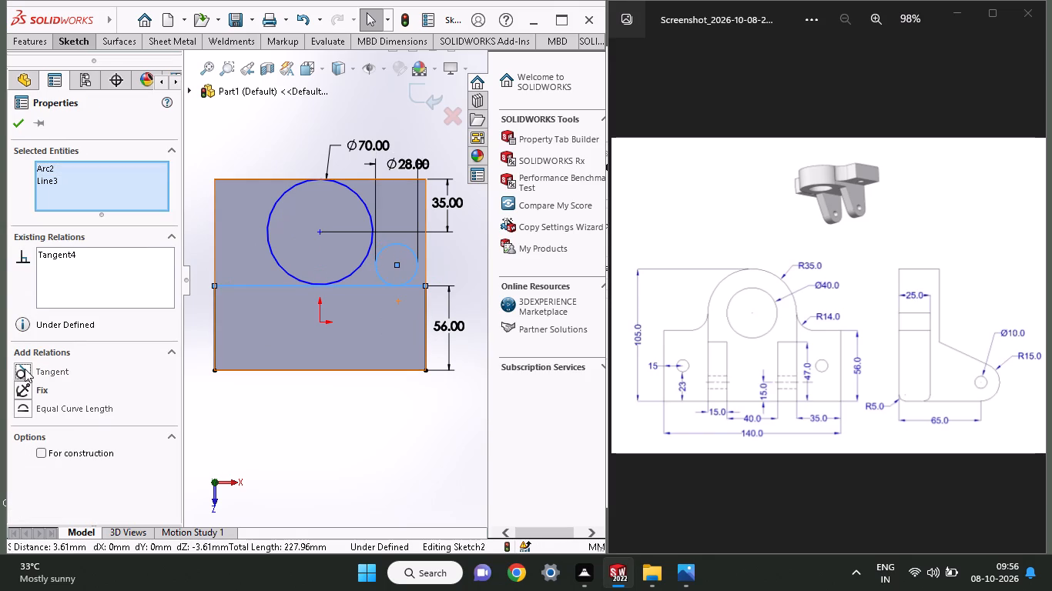
{"action": "left_click", "coordinate": [13, 132]}
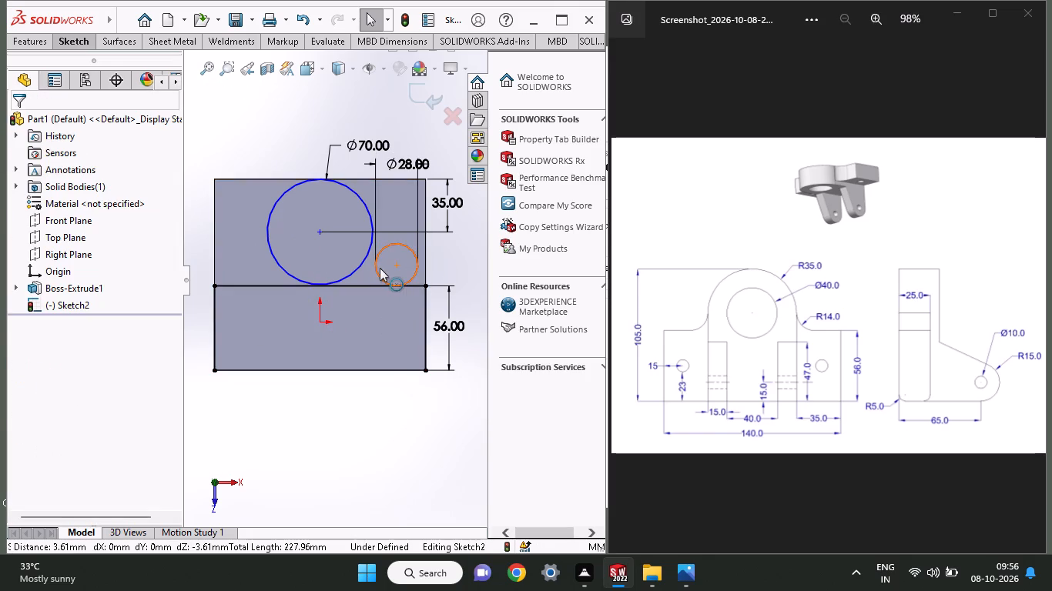
Add a tangent relation between the 28 mm circle and the 70 mm circle.
{"action": "left_click", "coordinate": [359, 271], "text": "shift"}
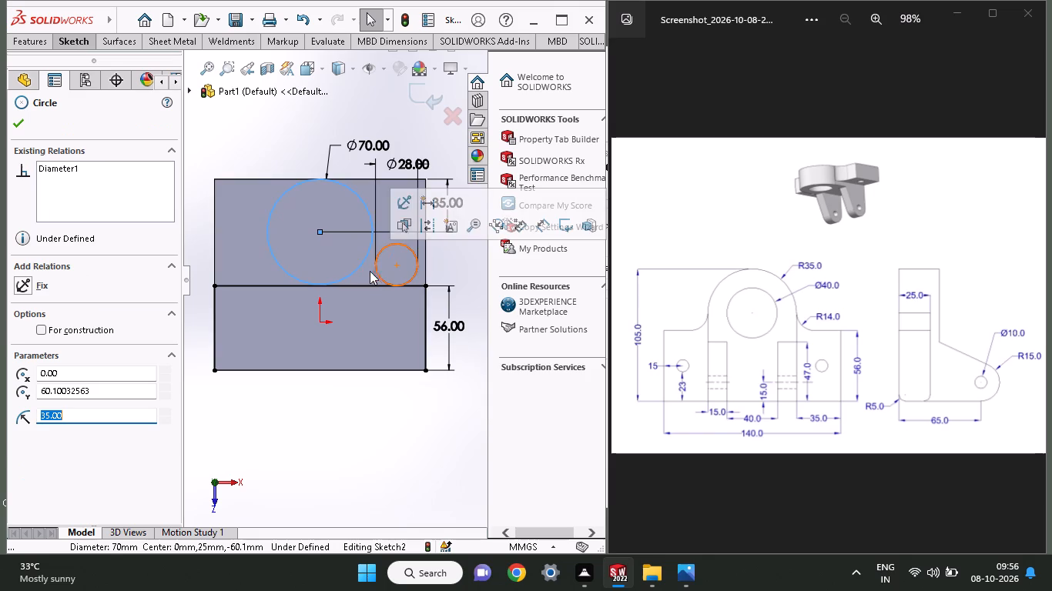
{"action": "left_click", "coordinate": [253, 140]}
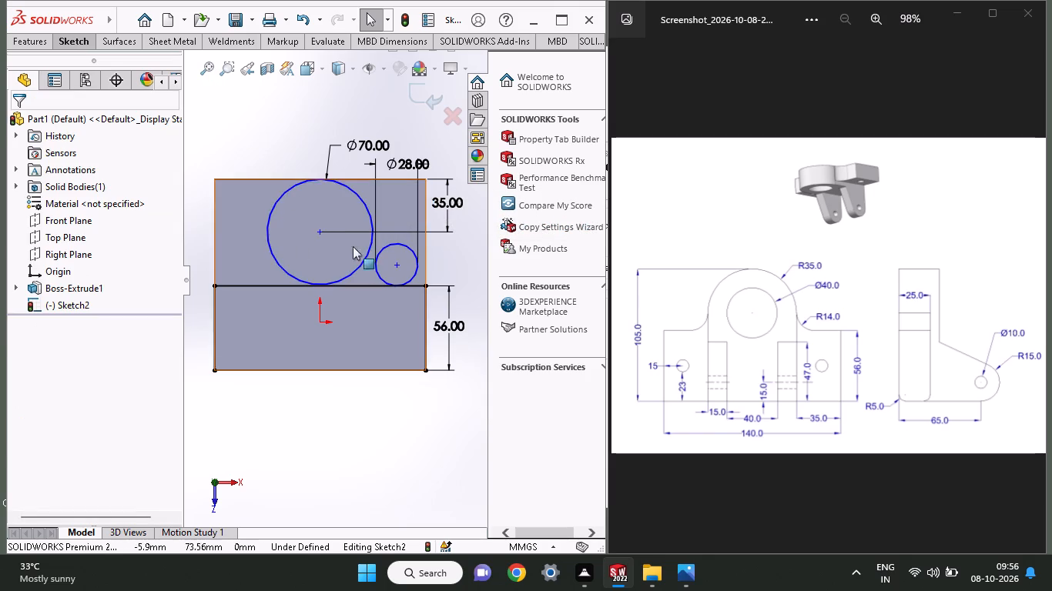
{"action": "left_click", "coordinate": [378, 268], "text": "shift"}
{"action": "left_click", "coordinate": [350, 272], "text": "shift"}
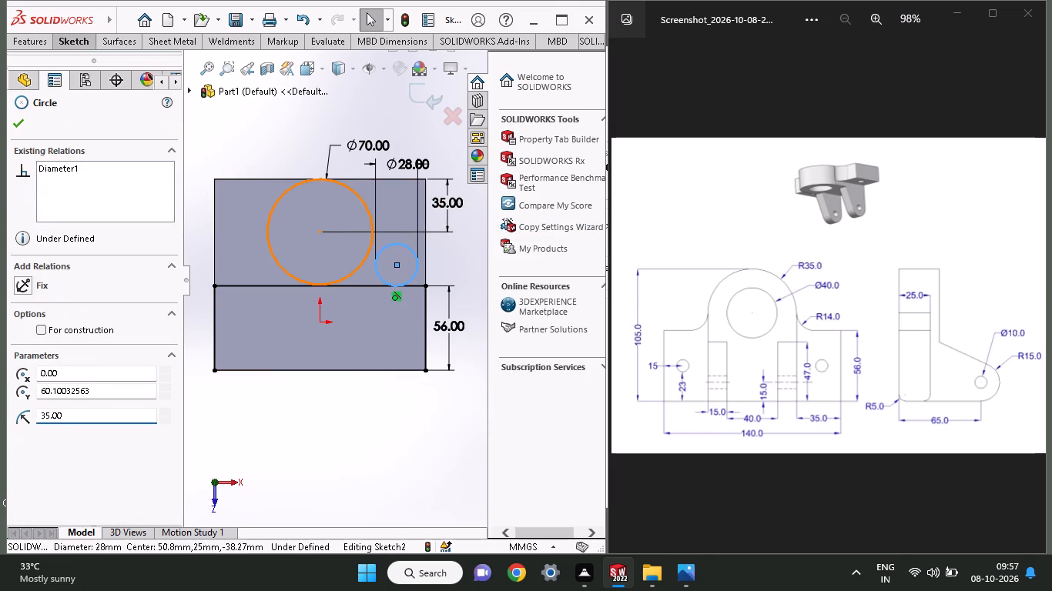
{"action": "left_click", "coordinate": [40, 386]}
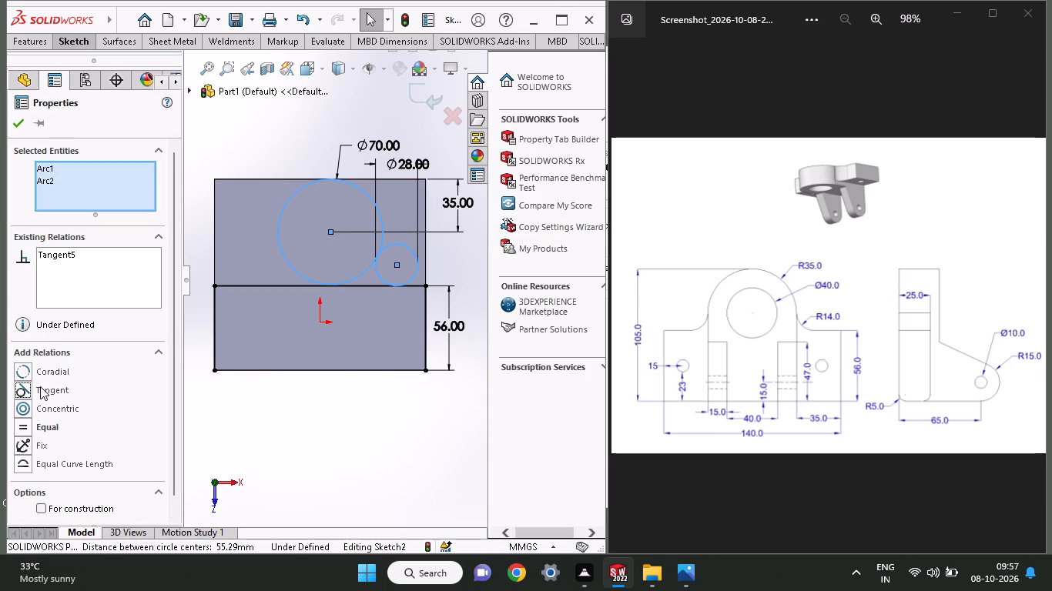
{"action": "left_click", "coordinate": [23, 119]}
Dimension the horizontal distance between the 70 mm circle's centre and the origin as 0.
{"action": "left_click", "coordinate": [74, 42]}
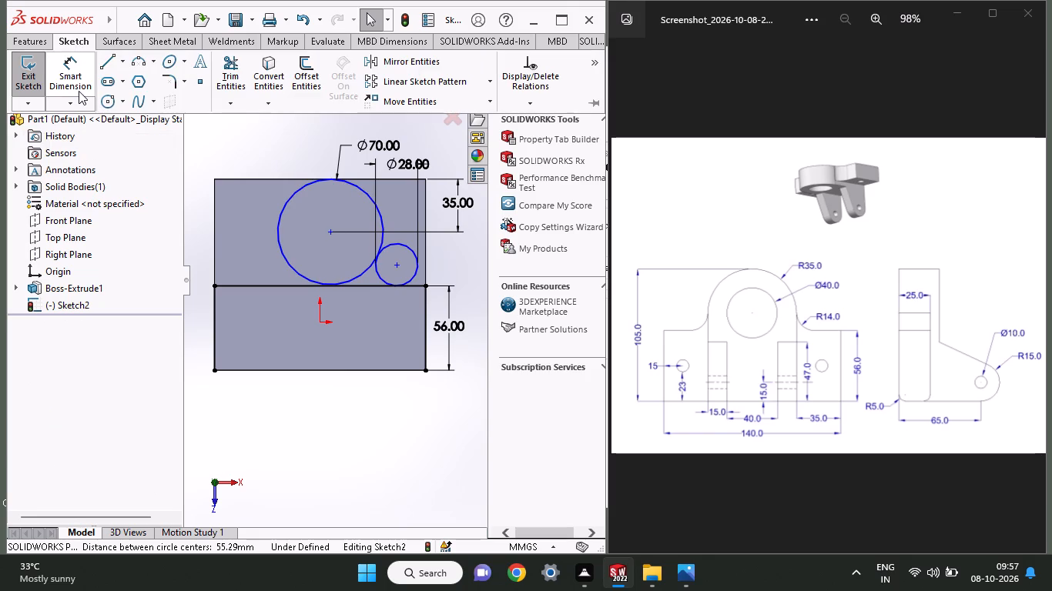
{"action": "left_click", "coordinate": [79, 91]}
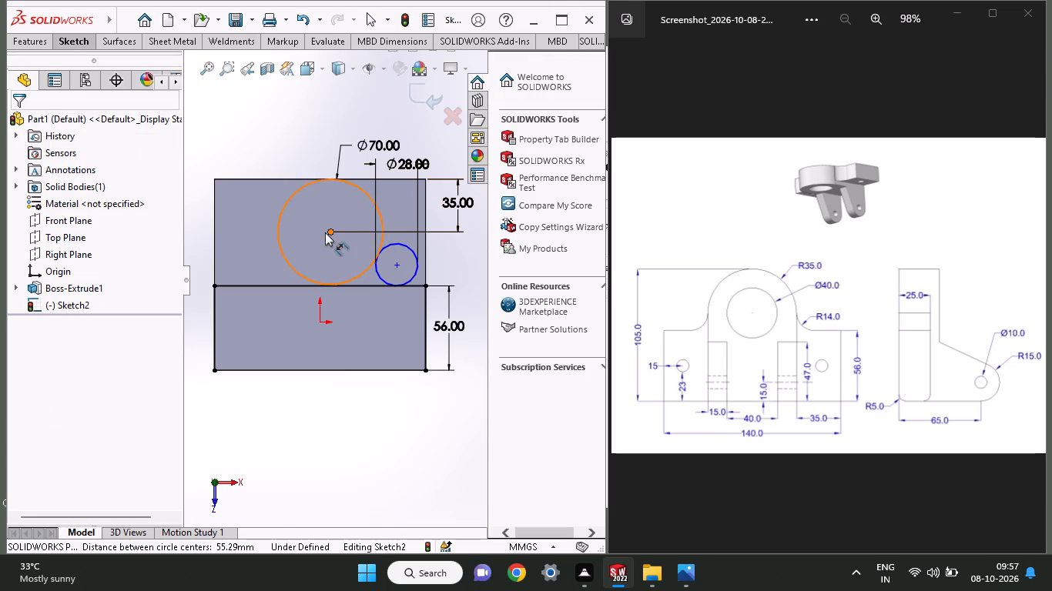
{"action": "left_click", "coordinate": [330, 232]}
{"action": "left_click", "coordinate": [319, 321]}
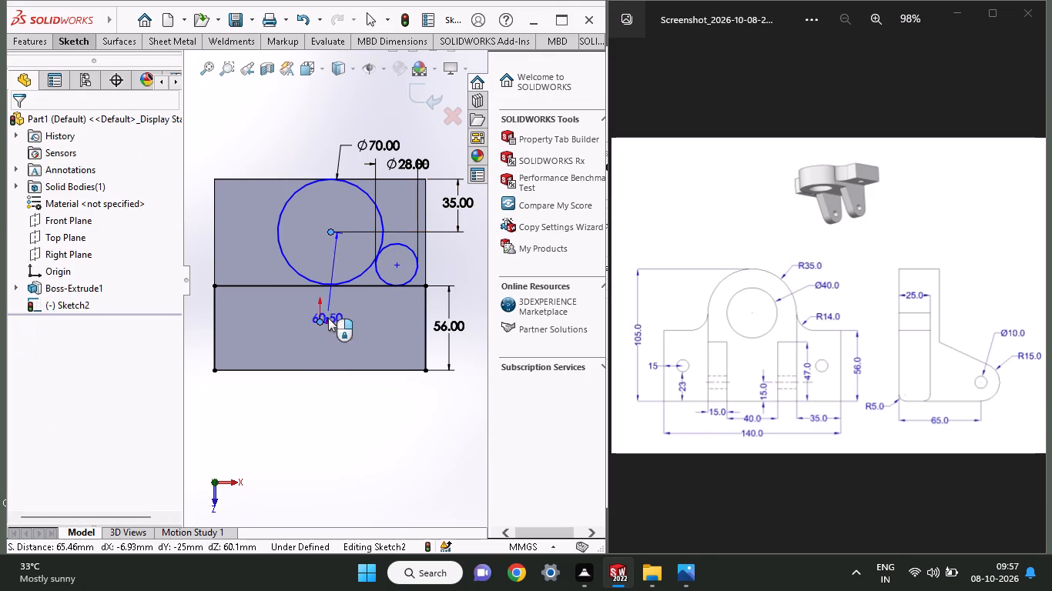
{"action": "left_click", "coordinate": [330, 393]}
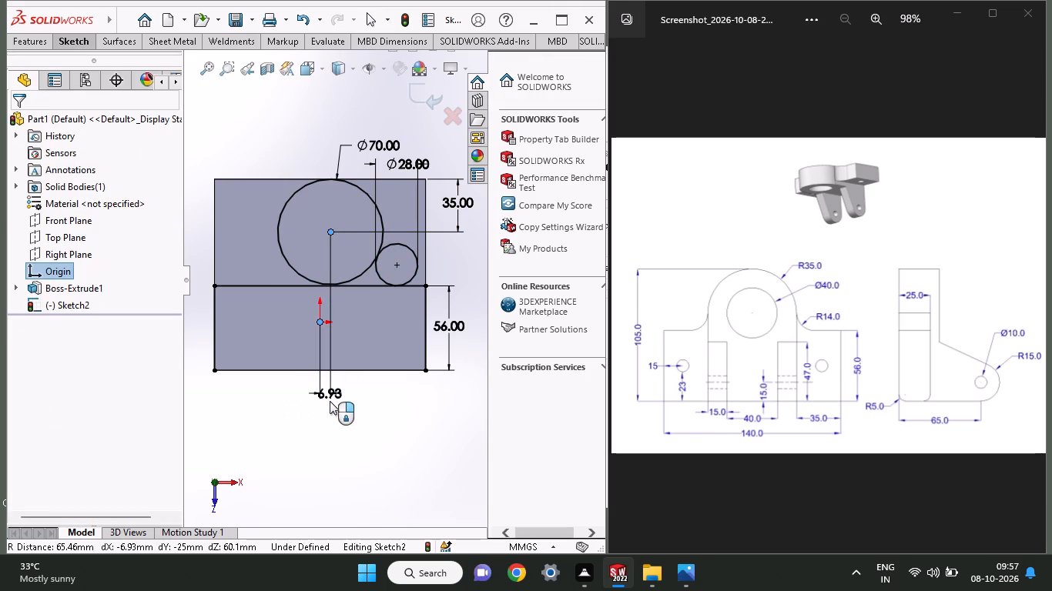
{"action": "key", "text": "0"}
{"action": "key", "text": "Return"}
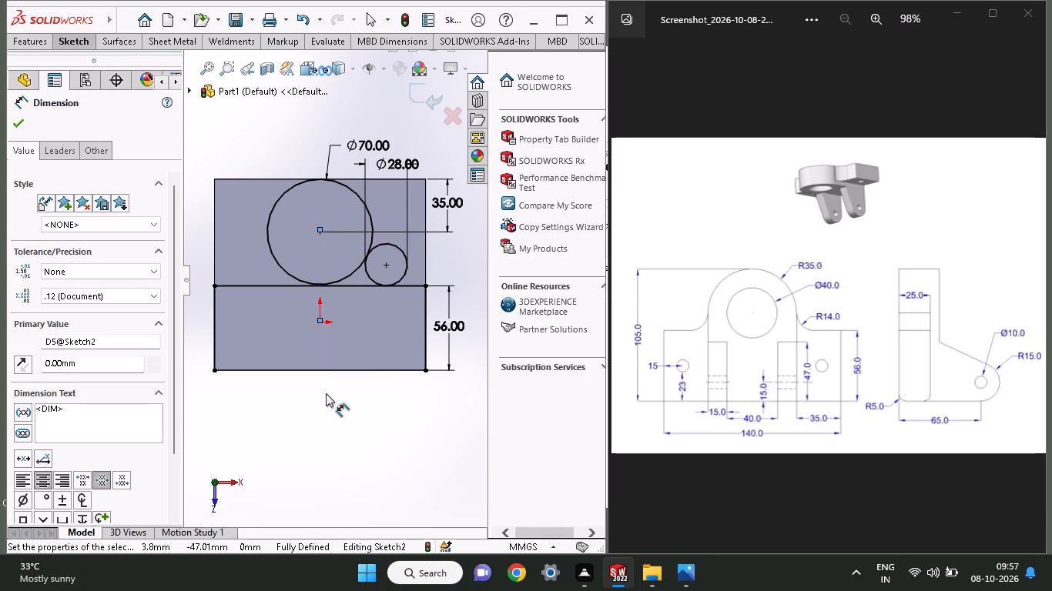
Trim the outer part of the 28 mm circle, leaving the concave arc between the 70 mm circle and the horizontal line.
{"action": "left_click", "coordinate": [84, 42]}
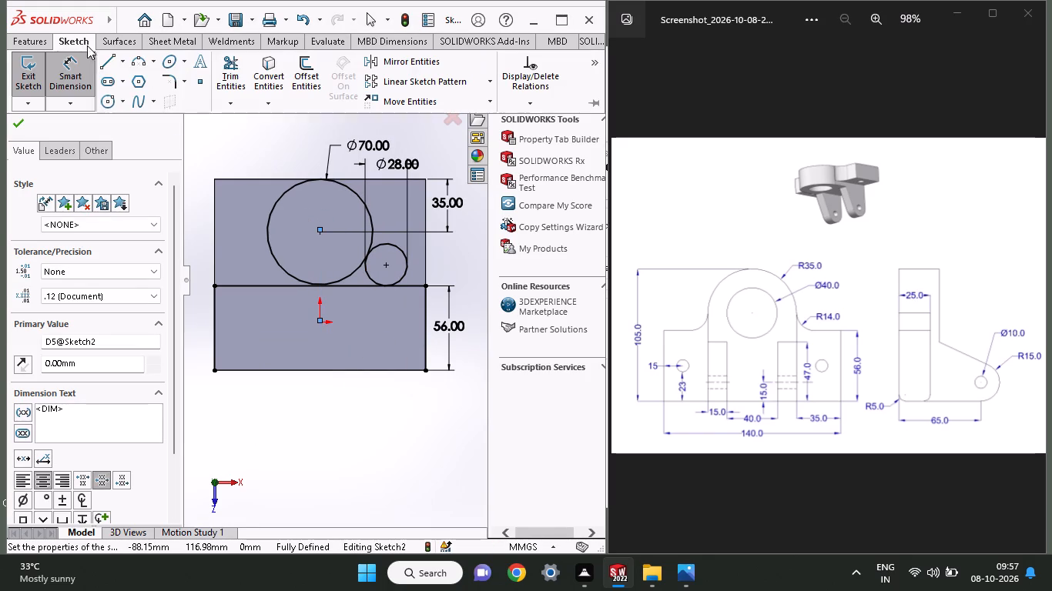
{"action": "left_click", "coordinate": [242, 66]}
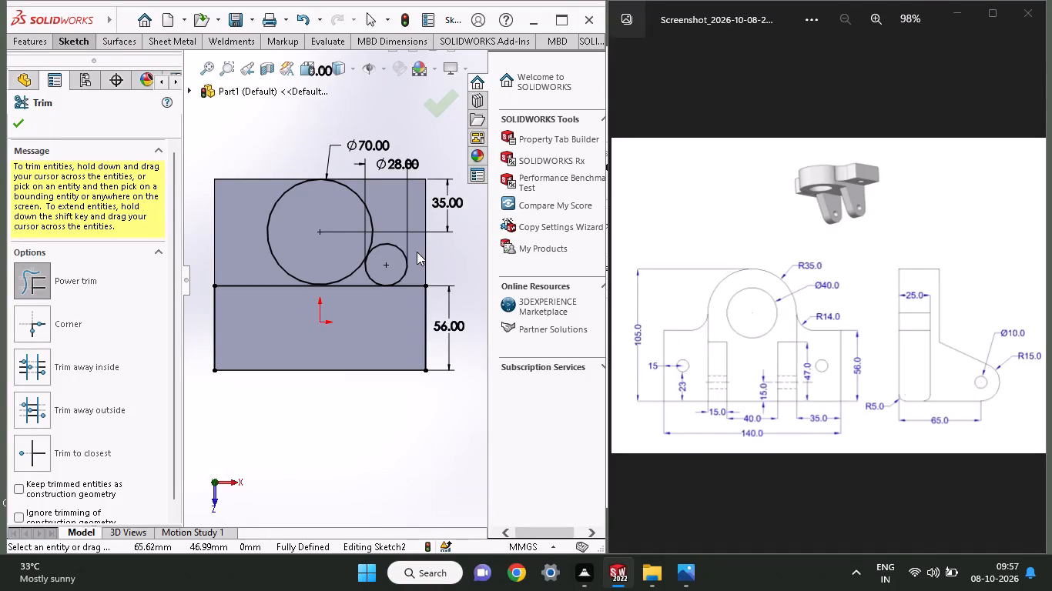
{"action": "left_click_drag", "start_coordinate": [417, 252], "coordinate": [403, 259]}
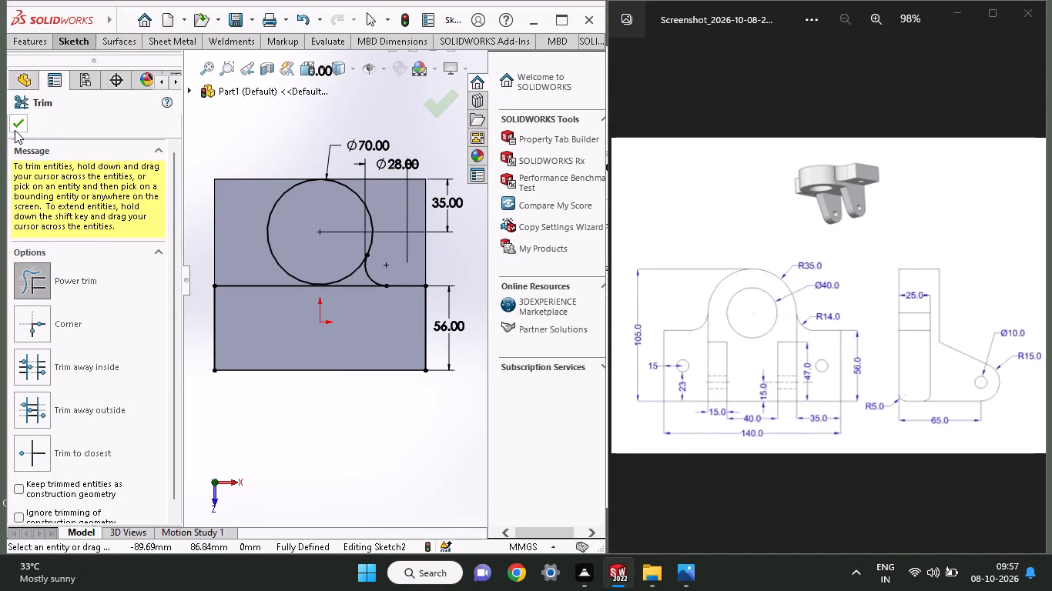
{"action": "left_click", "coordinate": [15, 130]}
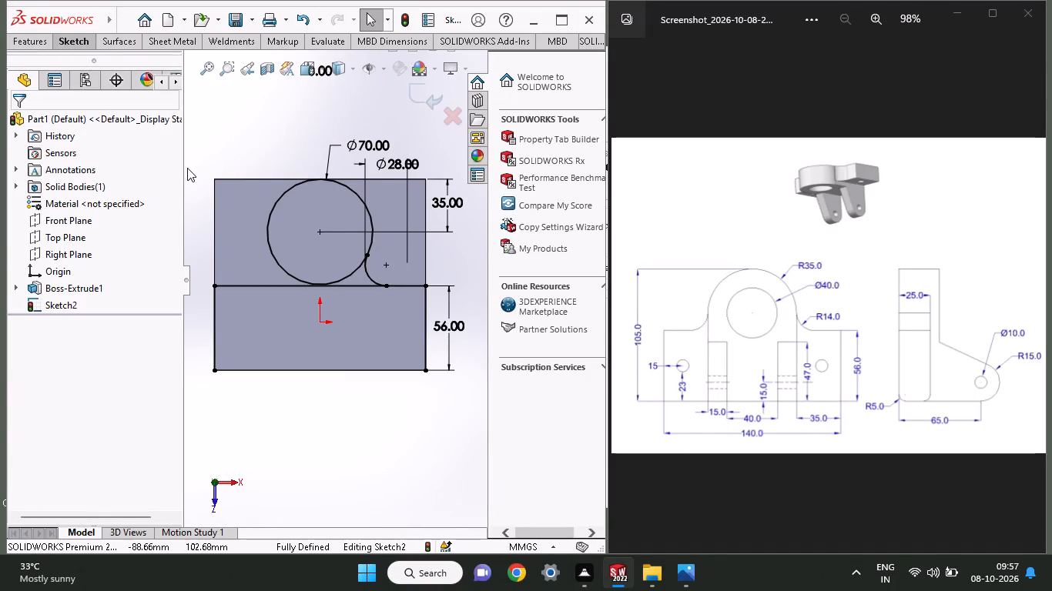
Sketch a corner rectangle 140 mm wide and about 71 mm high from the block's upper left corner to the horizontal line's right end.
{"action": "left_click", "coordinate": [81, 37]}
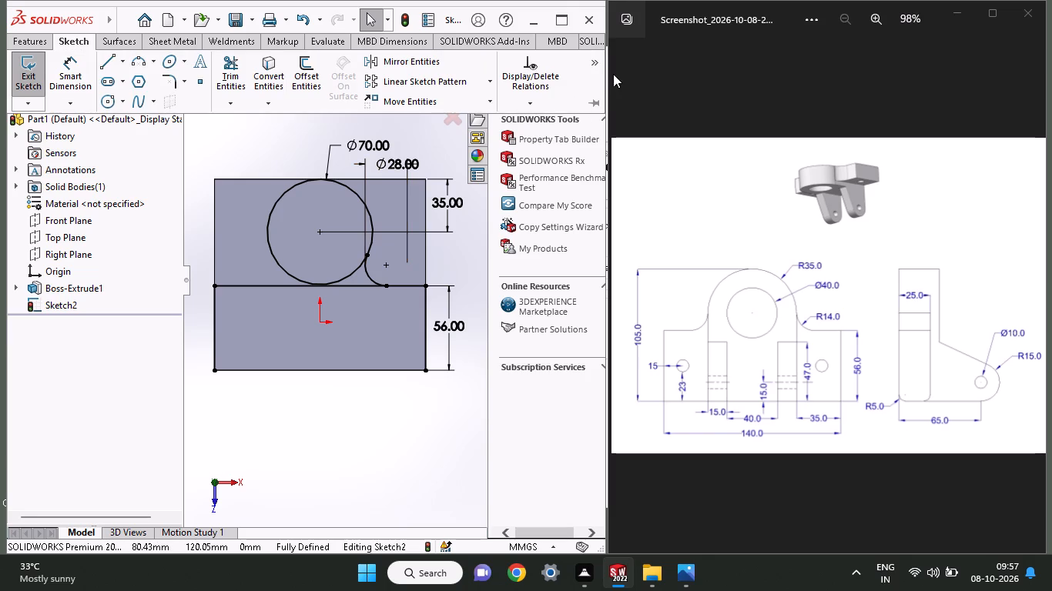
{"action": "left_click", "coordinate": [599, 74]}
{"action": "left_click", "coordinate": [518, 123]}
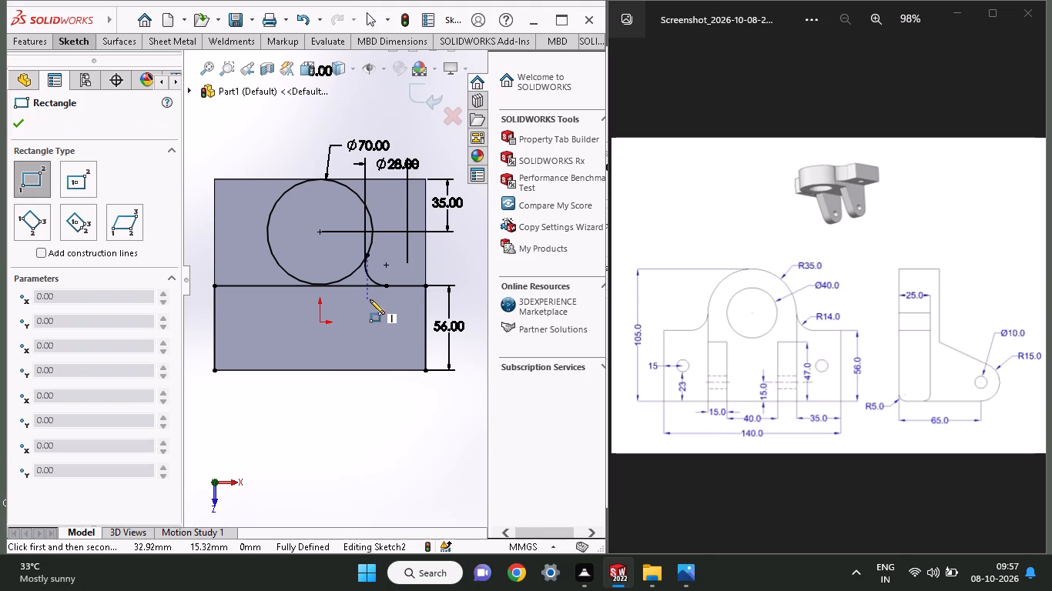
{"action": "left_click", "coordinate": [218, 182]}
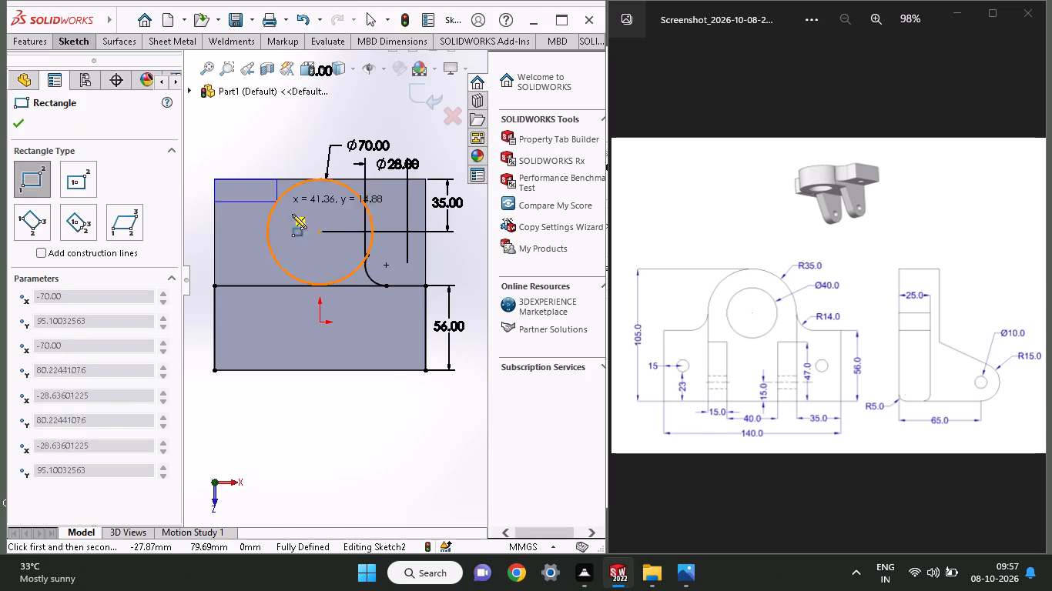
{"action": "left_click", "coordinate": [424, 286]}
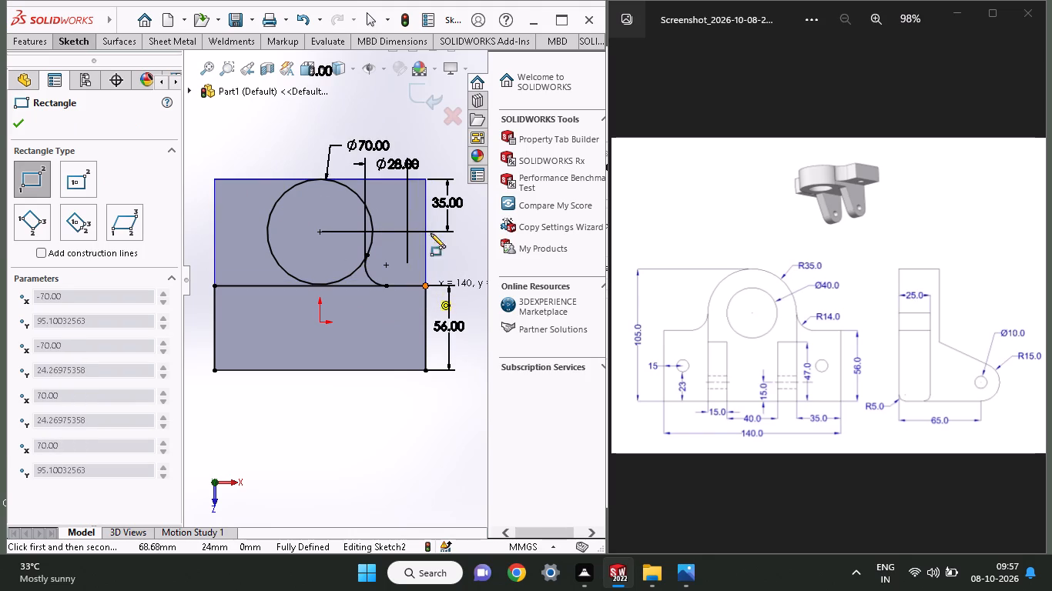
{"action": "right_click", "coordinate": [254, 129]}
{"action": "left_click", "coordinate": [273, 141]}
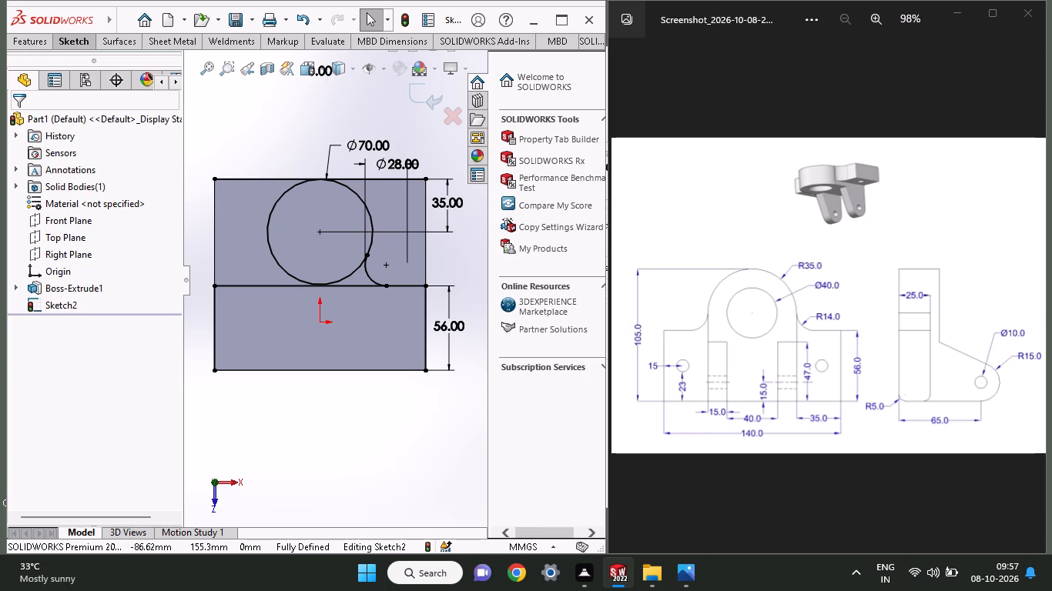
Sketch a circle about 16 mm in diameter between the block's left edge and the 70 mm circle, above the horizontal line.
{"action": "left_click", "coordinate": [84, 41]}
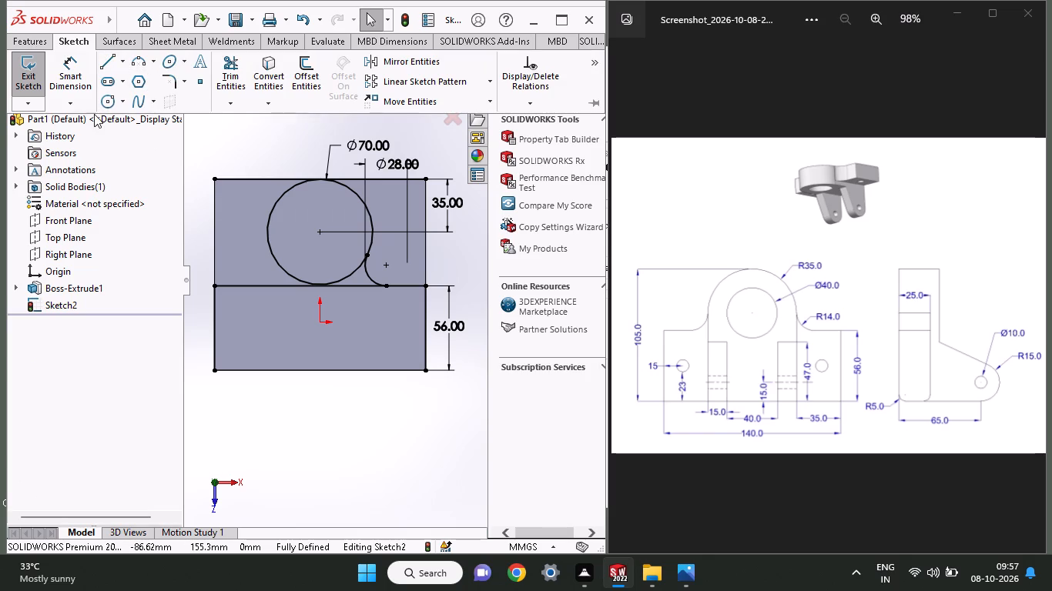
{"action": "left_click", "coordinate": [106, 105]}
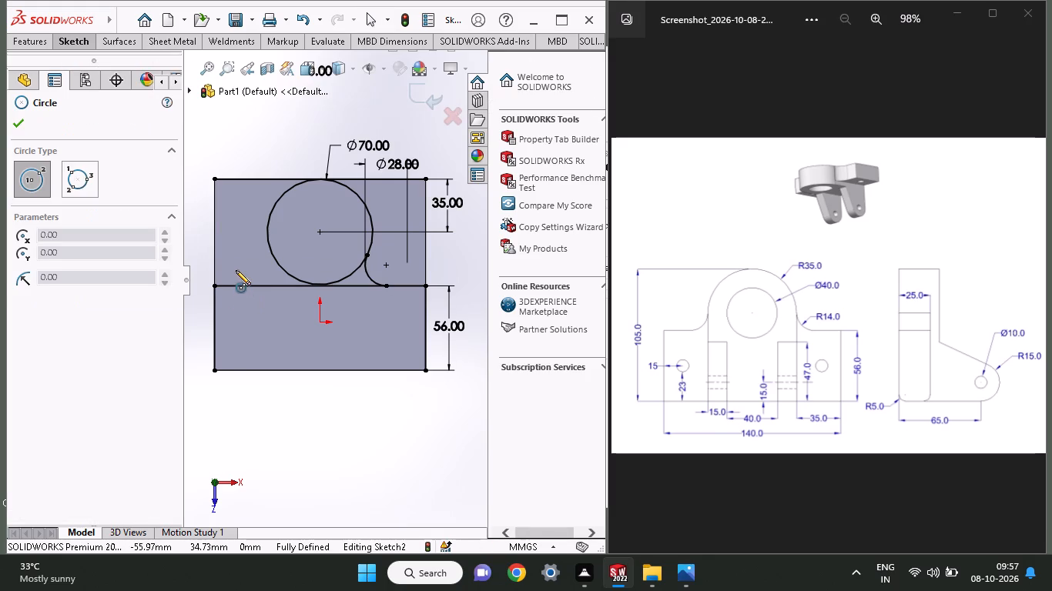
{"action": "left_click", "coordinate": [240, 268]}
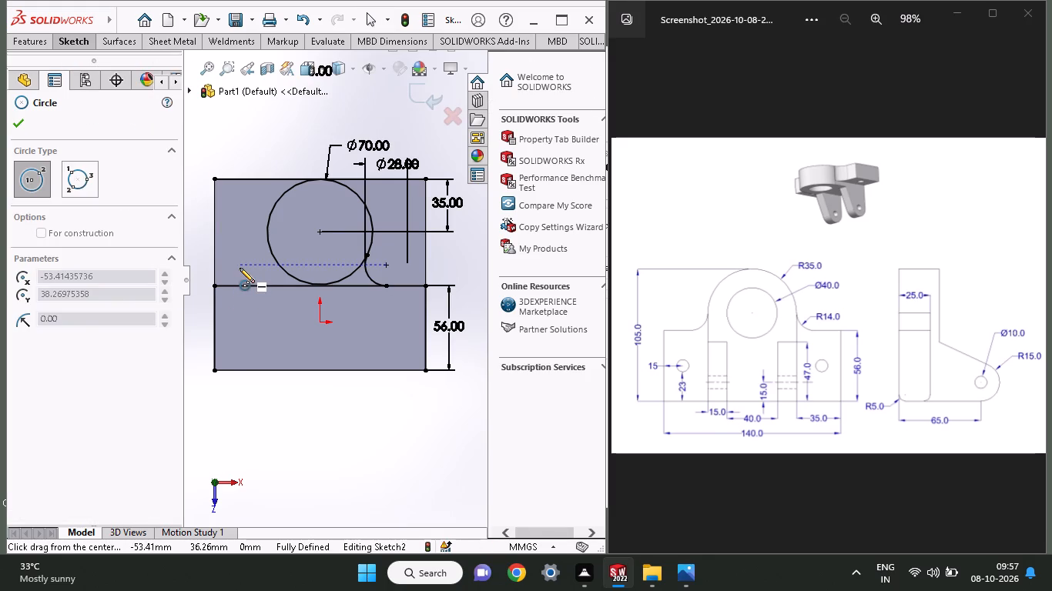
{"action": "left_click", "coordinate": [250, 271]}
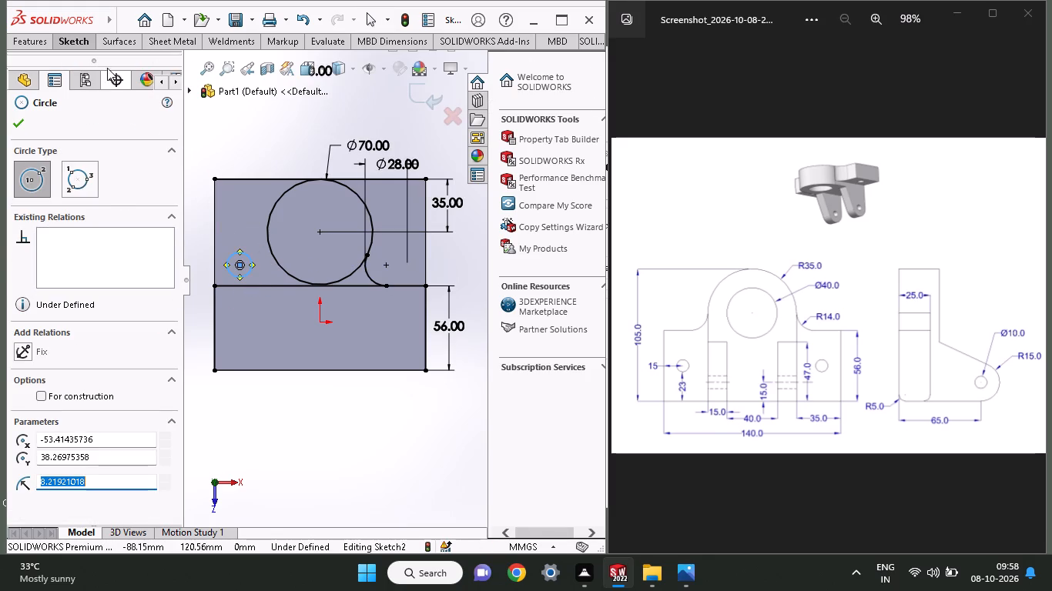
Dimension the new small circle's diameter as 28 mm.
{"action": "left_click", "coordinate": [82, 49]}
{"action": "left_click", "coordinate": [82, 65]}
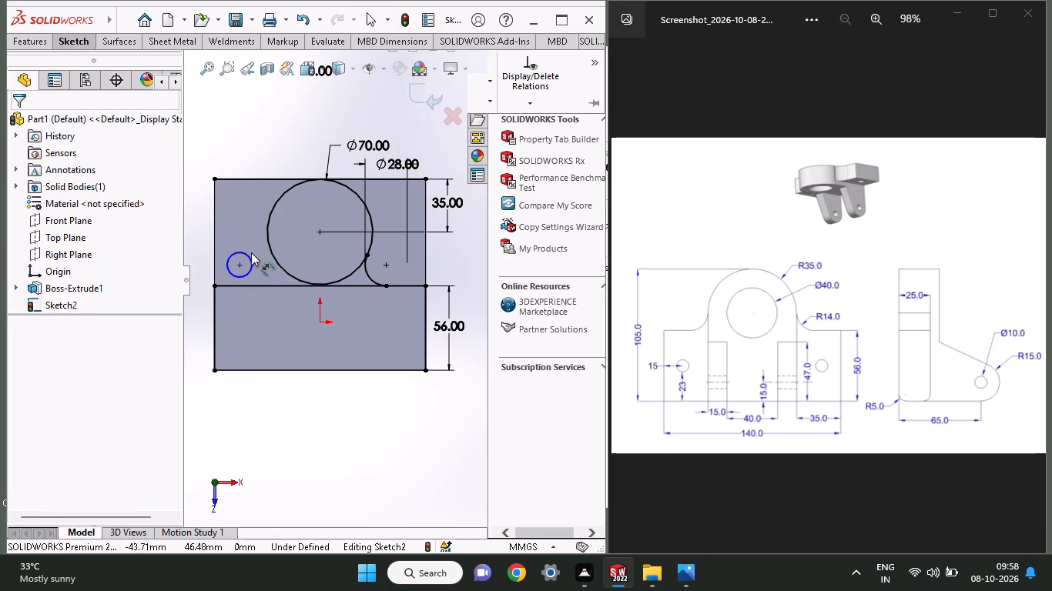
{"action": "left_click", "coordinate": [243, 253]}
{"action": "left_click", "coordinate": [234, 227]}
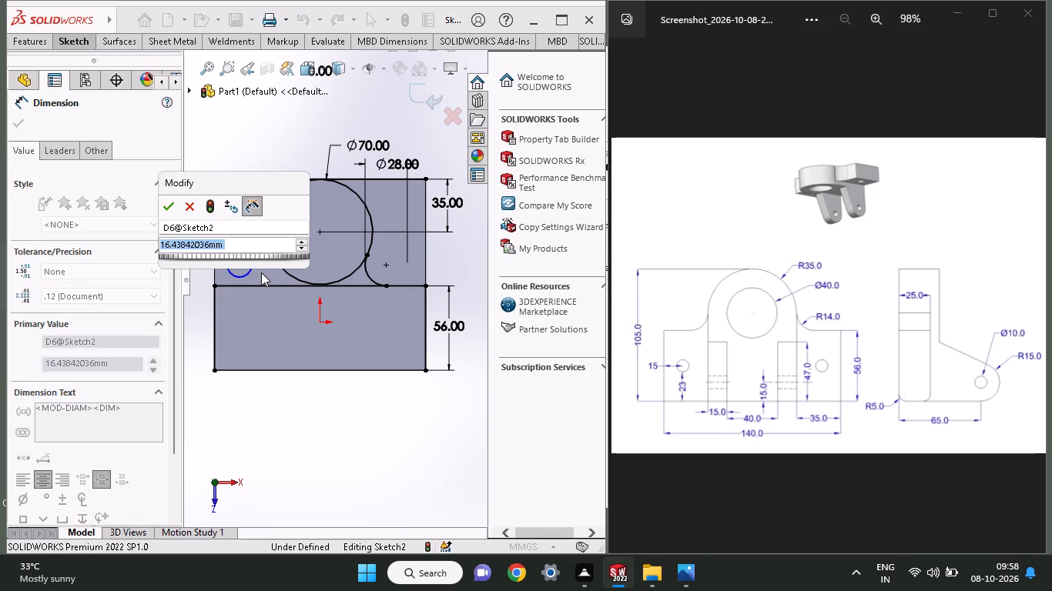
{"action": "type", "text": "28"}
{"action": "key", "text": "Return"}
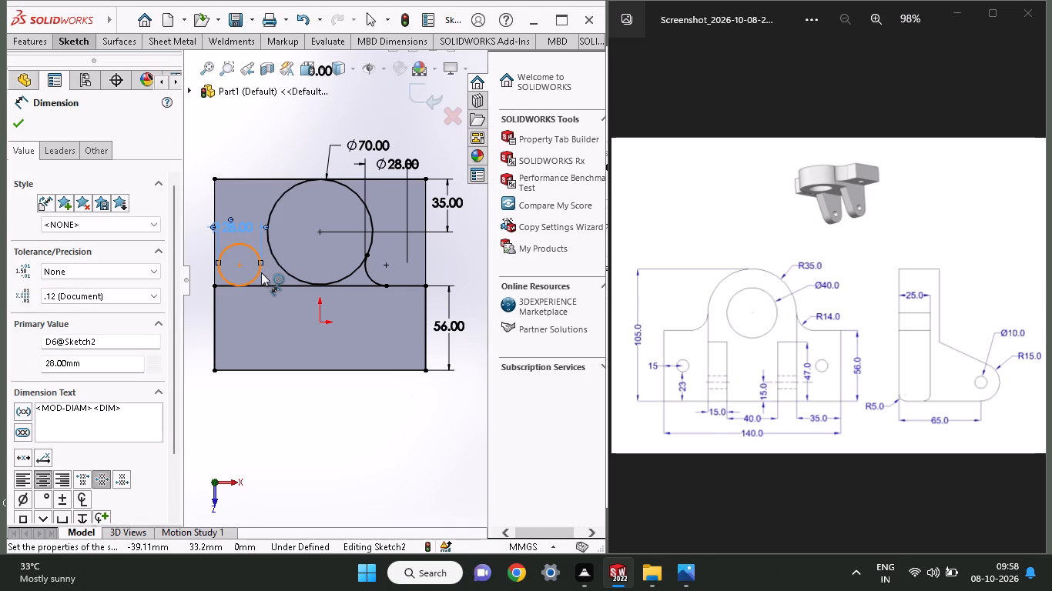
{"action": "left_click", "coordinate": [18, 122]}
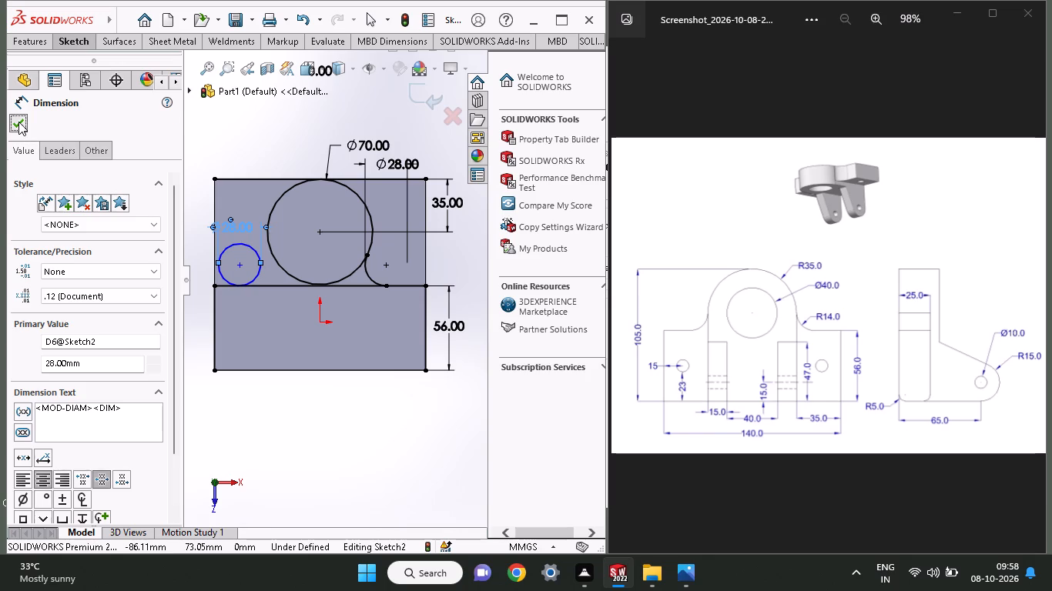
Add a tangent relation between the new 28 mm circle and the horizontal line.
{"action": "left_click", "coordinate": [250, 279]}
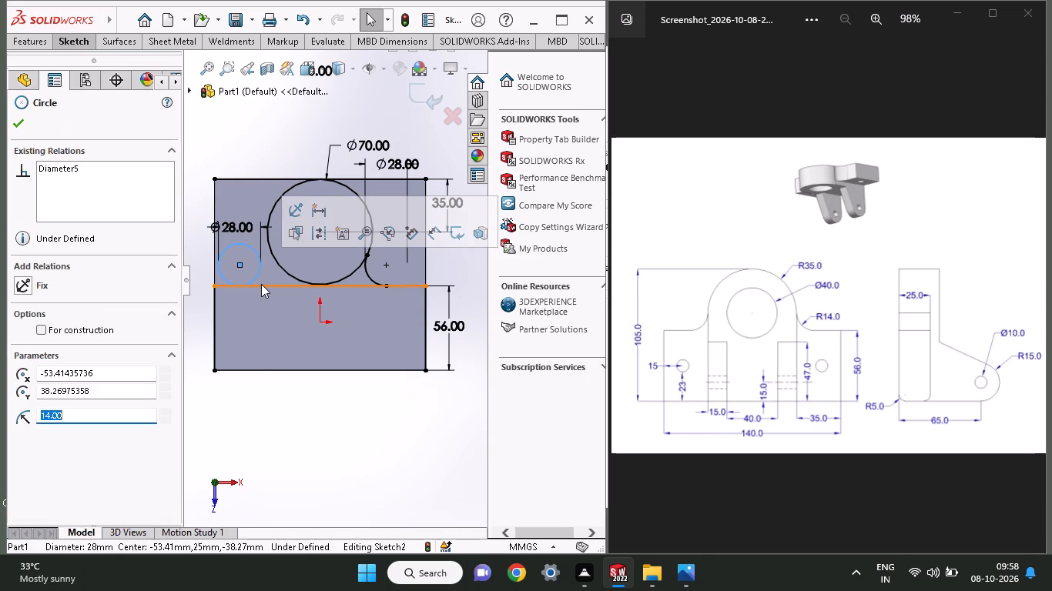
{"action": "left_click", "coordinate": [261, 284], "text": "shift"}
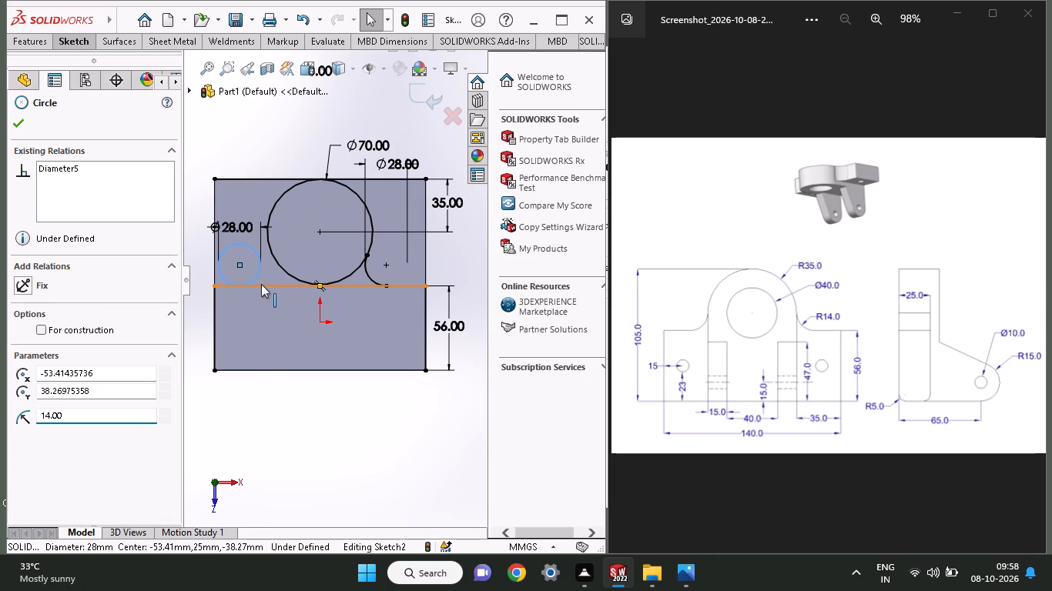
{"action": "left_click", "coordinate": [68, 369]}
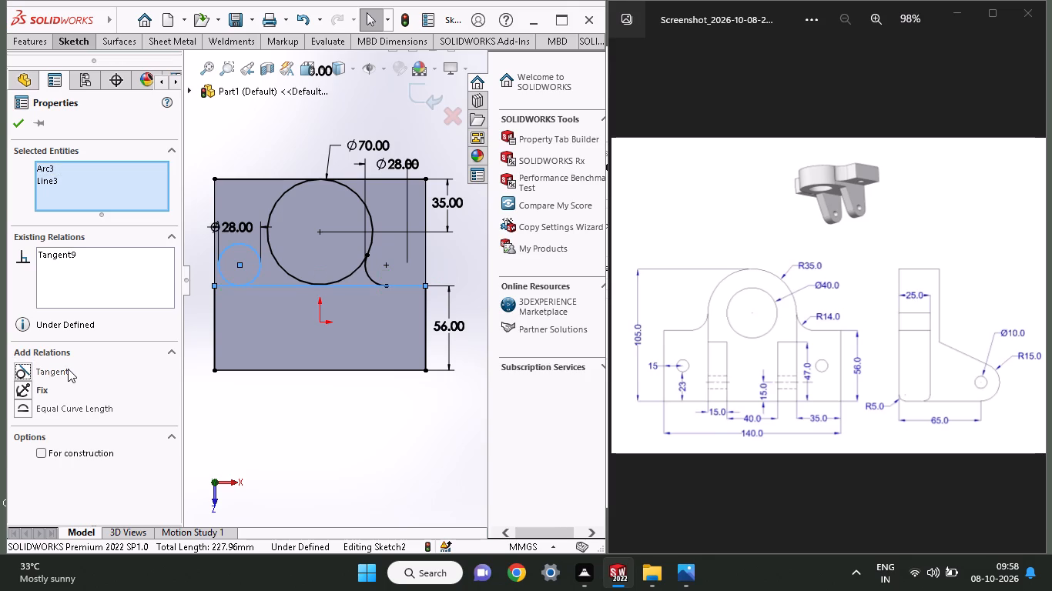
{"action": "left_click", "coordinate": [16, 120]}
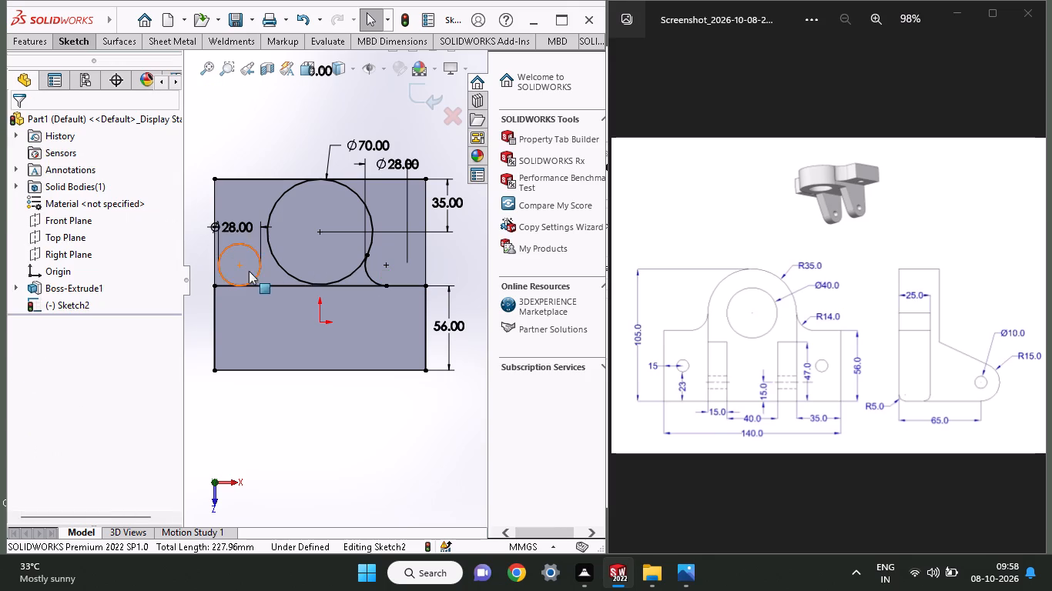
Add a tangent relation between the 70 mm circle and the new 28 mm circle.
{"action": "left_click", "coordinate": [282, 272], "text": "shift"}
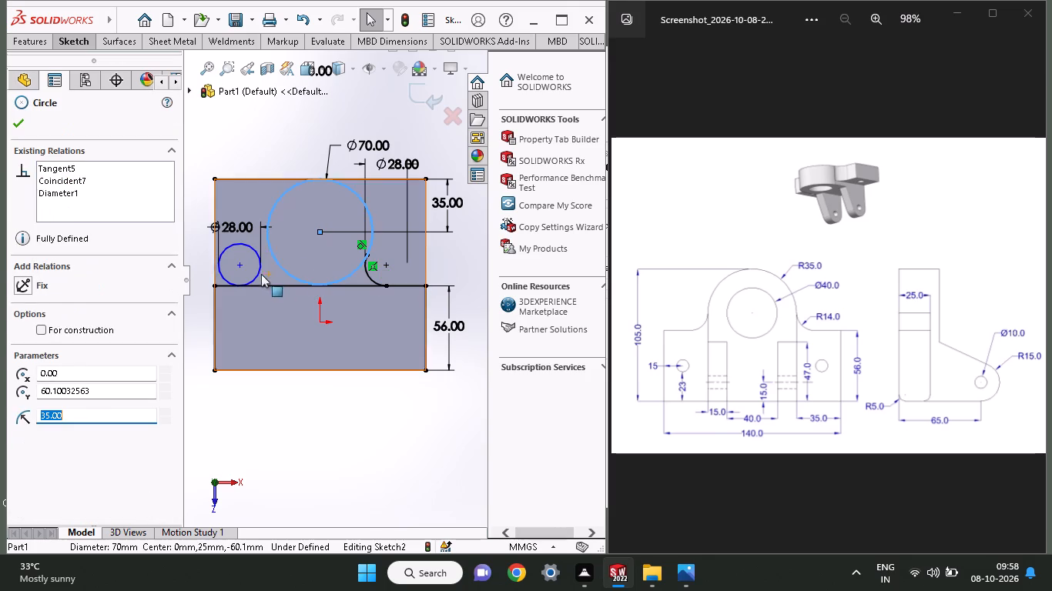
{"action": "left_click", "coordinate": [255, 272], "text": "shift"}
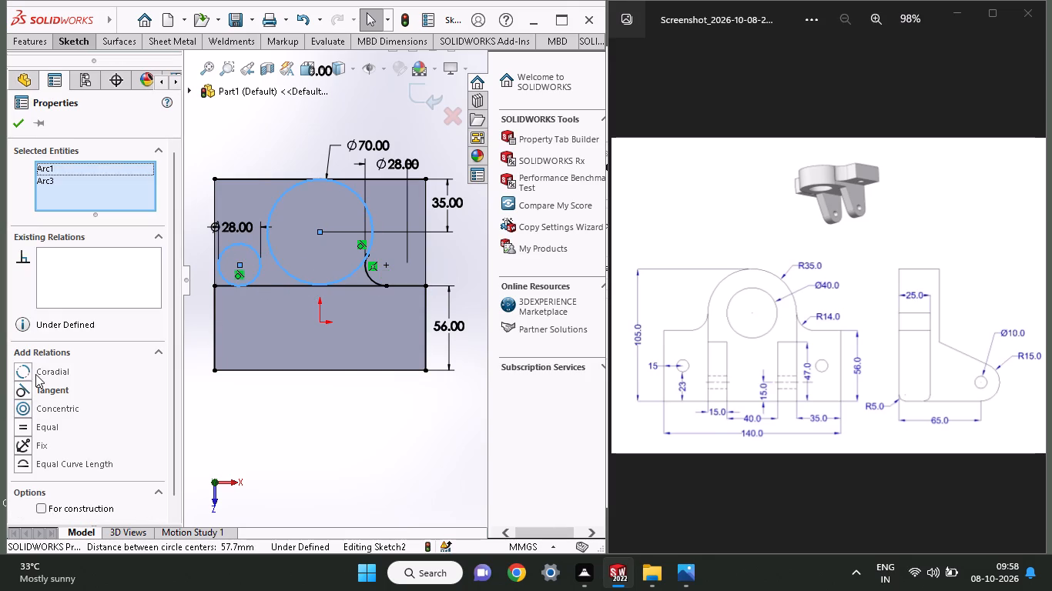
{"action": "left_click", "coordinate": [35, 384]}
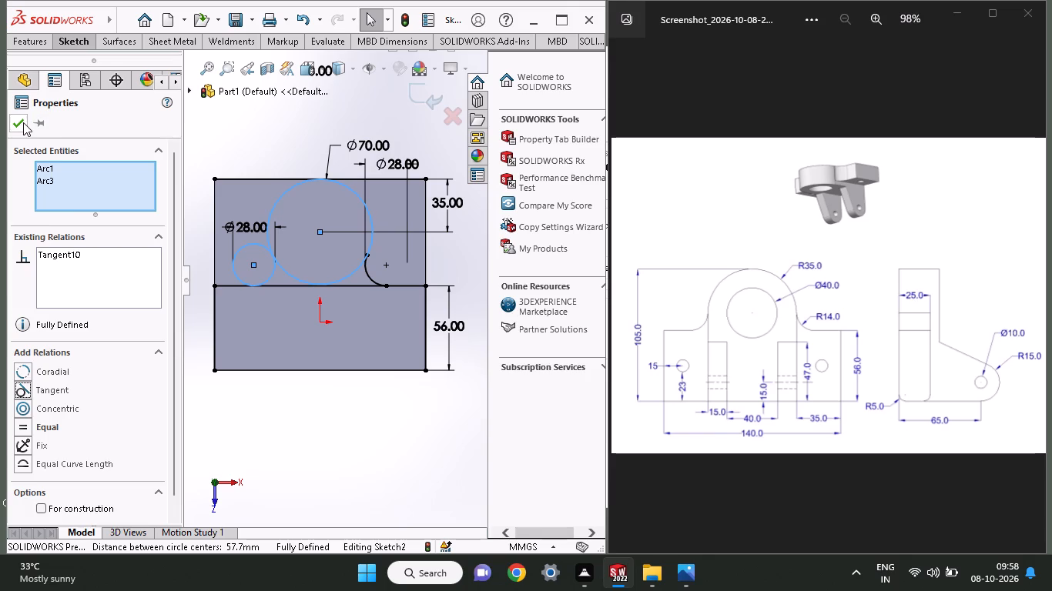
{"action": "left_click", "coordinate": [23, 122]}
Trim the new 28 mm circle's outer part, the 70 mm circle's lower arc and the horizontal line segment between the two blend arcs.
{"action": "left_click", "coordinate": [77, 46]}
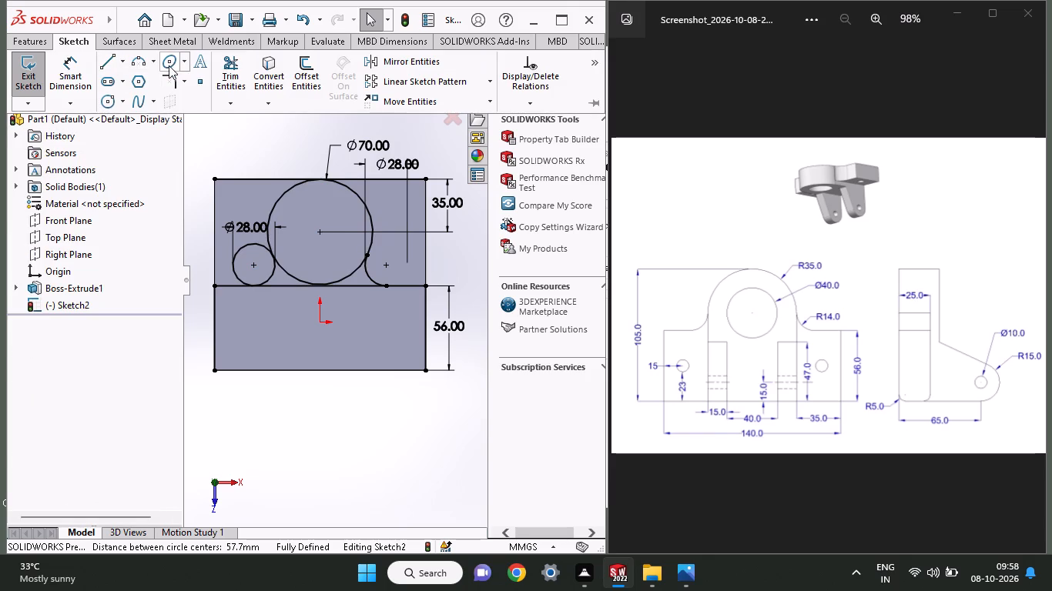
{"action": "left_click", "coordinate": [229, 71]}
{"action": "left_click_drag", "start_coordinate": [220, 260], "coordinate": [248, 262]}
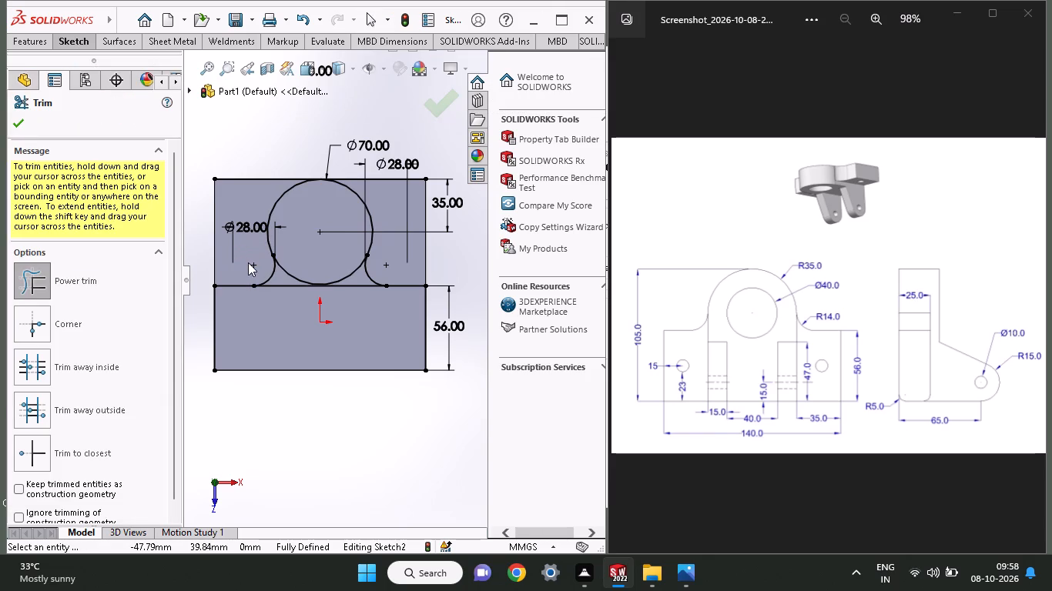
{"action": "left_click_drag", "start_coordinate": [300, 258], "coordinate": [286, 309]}
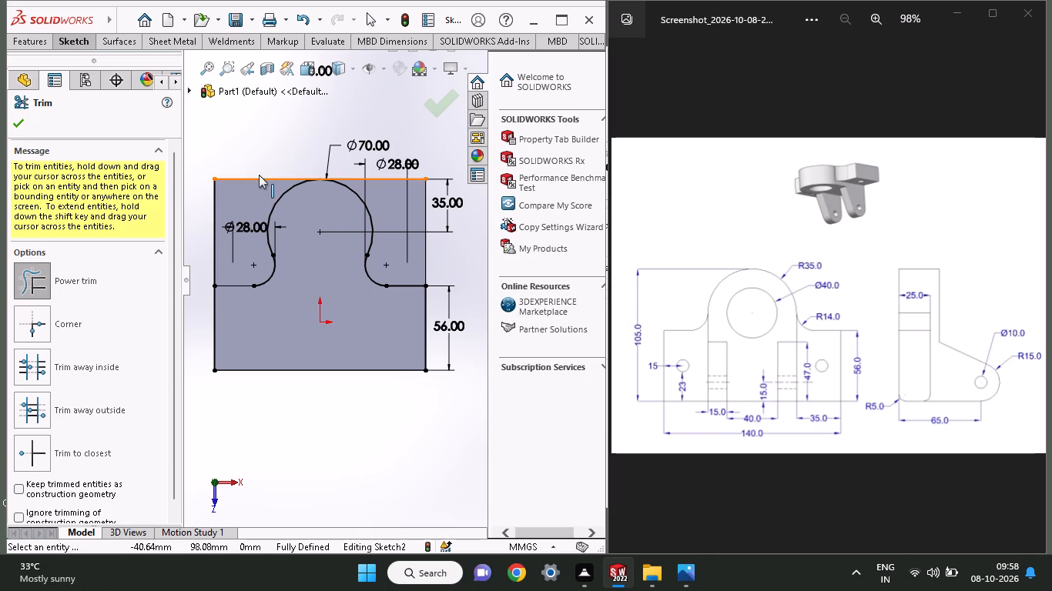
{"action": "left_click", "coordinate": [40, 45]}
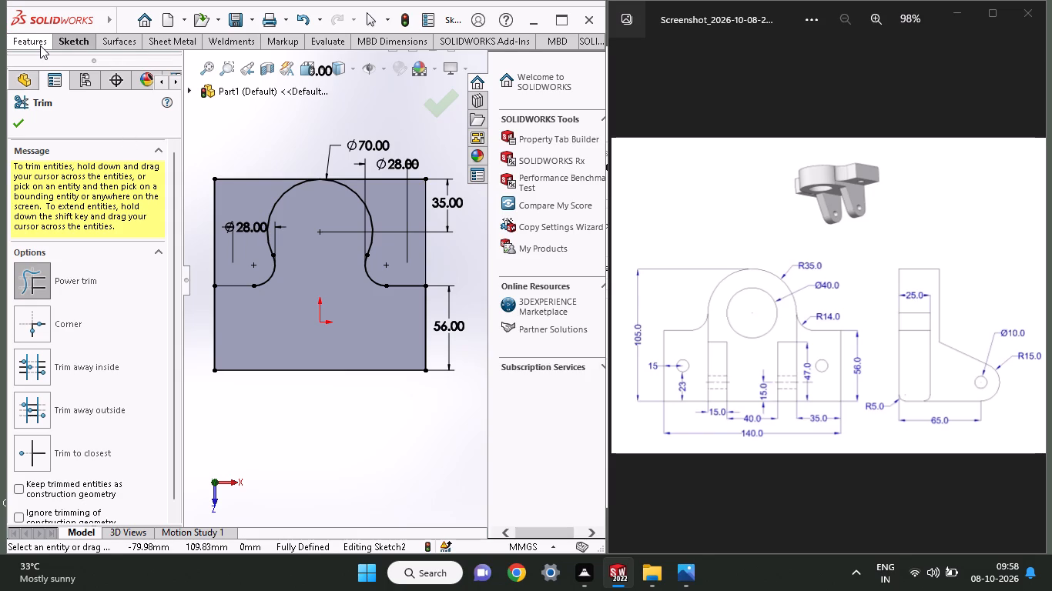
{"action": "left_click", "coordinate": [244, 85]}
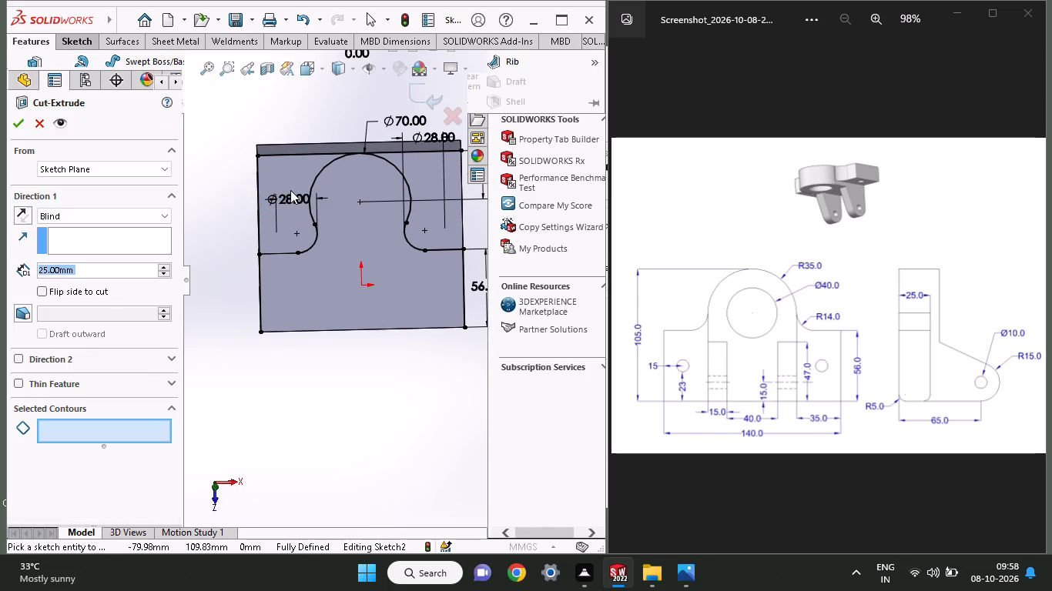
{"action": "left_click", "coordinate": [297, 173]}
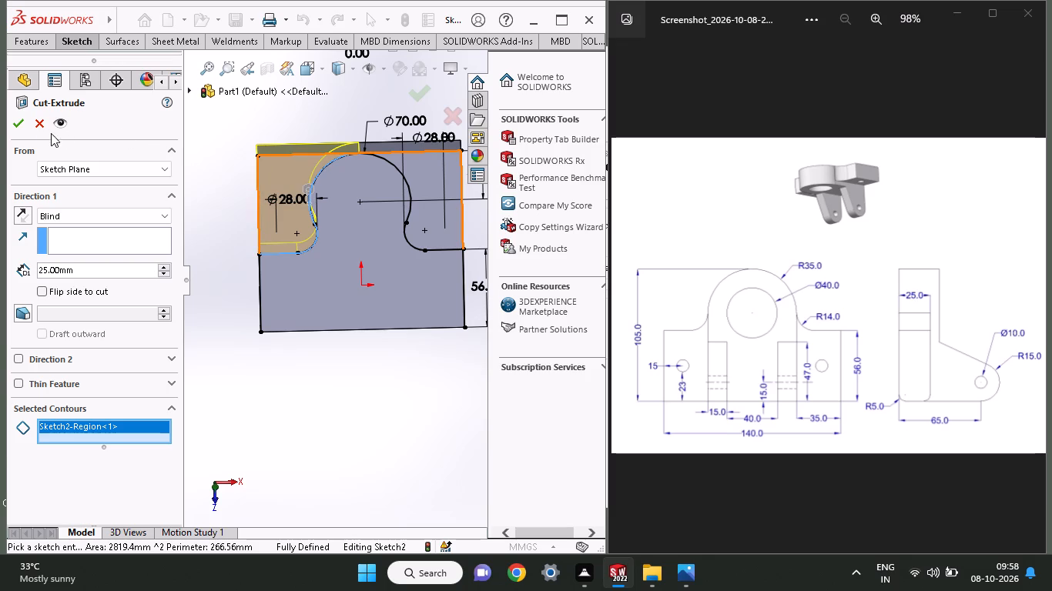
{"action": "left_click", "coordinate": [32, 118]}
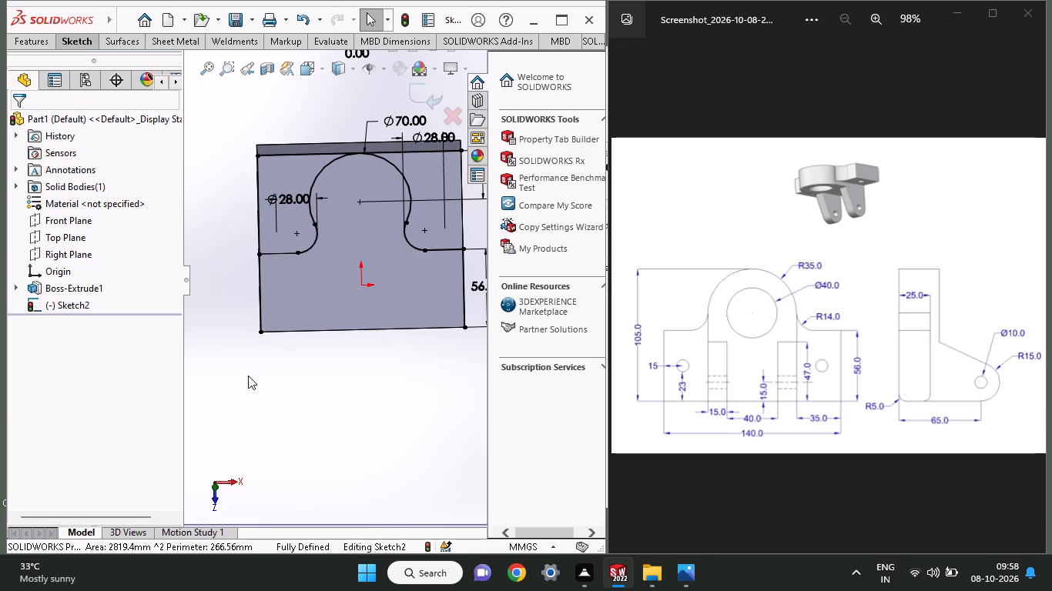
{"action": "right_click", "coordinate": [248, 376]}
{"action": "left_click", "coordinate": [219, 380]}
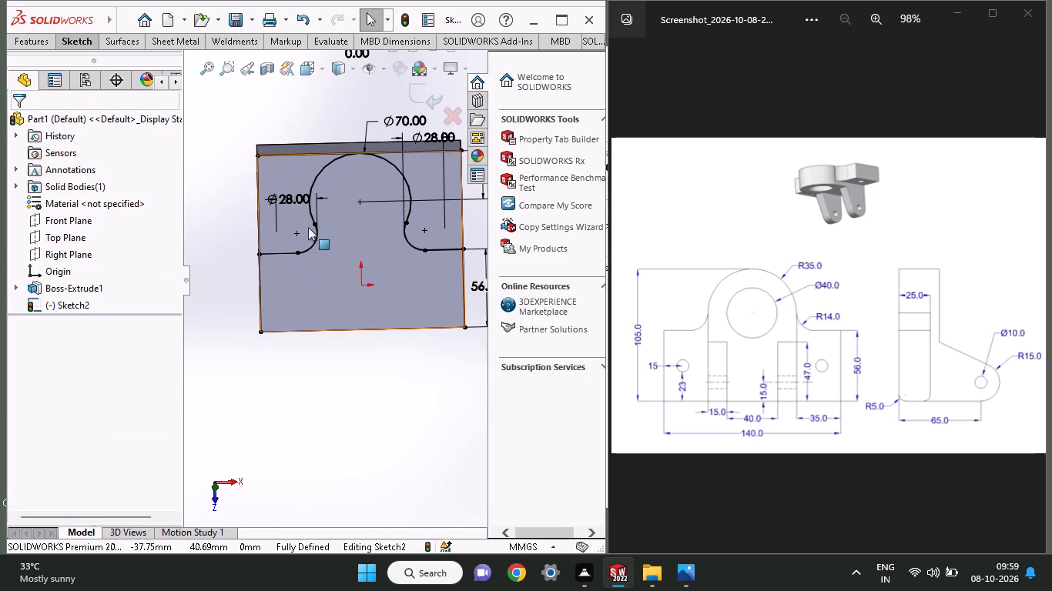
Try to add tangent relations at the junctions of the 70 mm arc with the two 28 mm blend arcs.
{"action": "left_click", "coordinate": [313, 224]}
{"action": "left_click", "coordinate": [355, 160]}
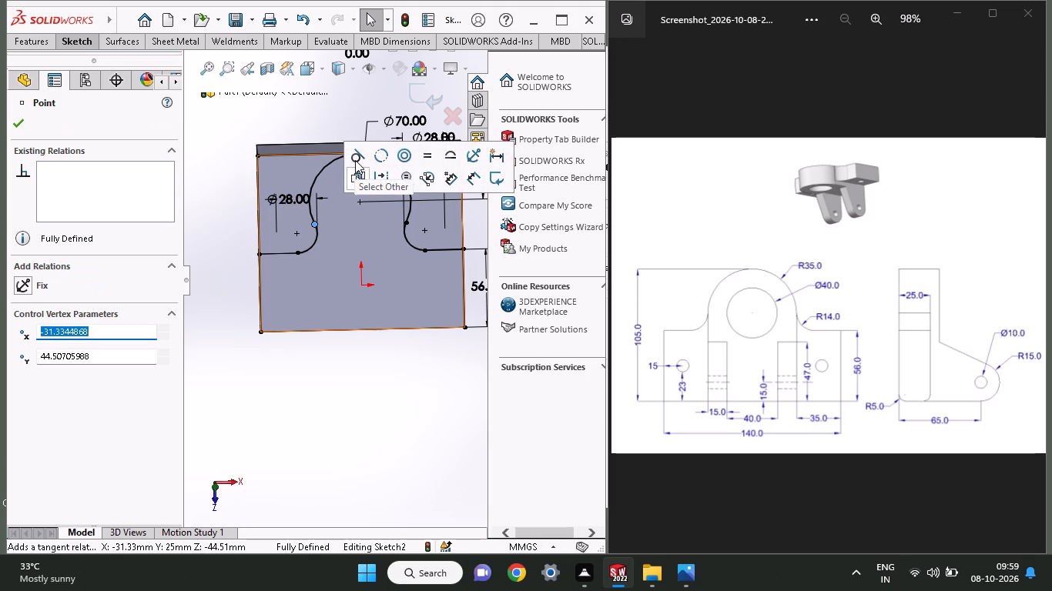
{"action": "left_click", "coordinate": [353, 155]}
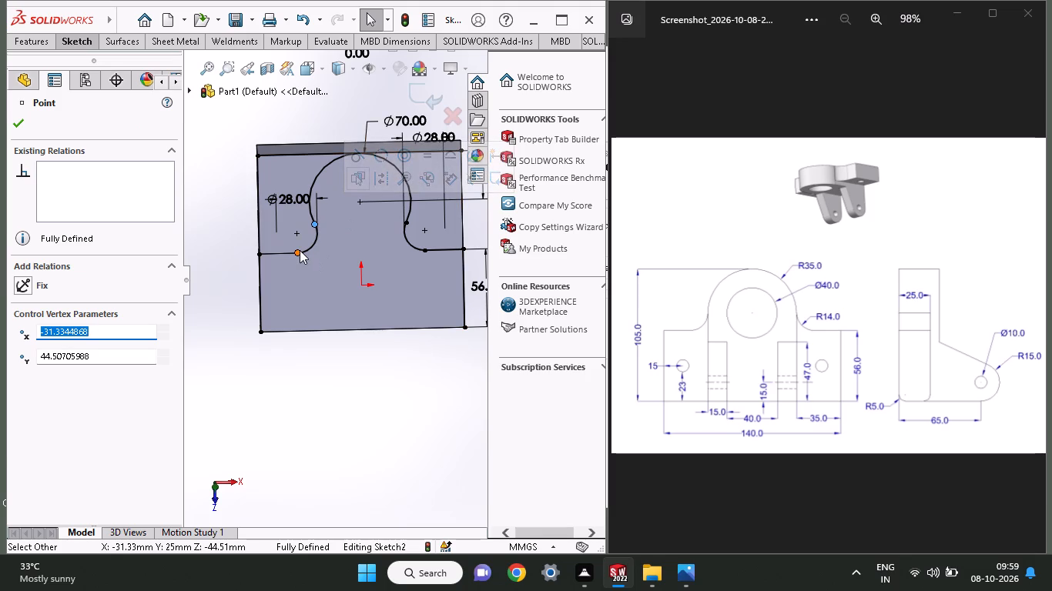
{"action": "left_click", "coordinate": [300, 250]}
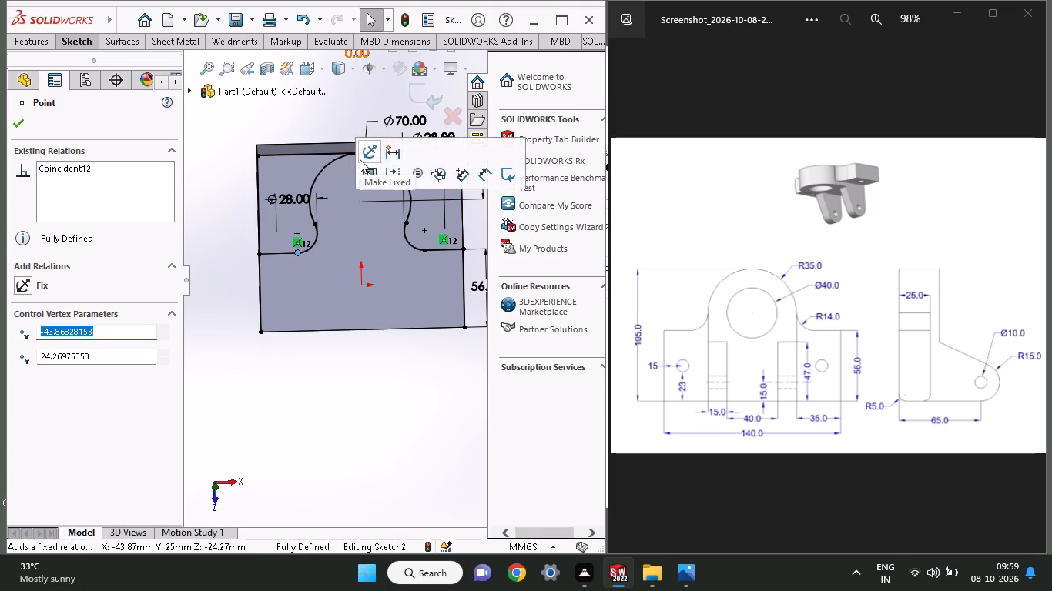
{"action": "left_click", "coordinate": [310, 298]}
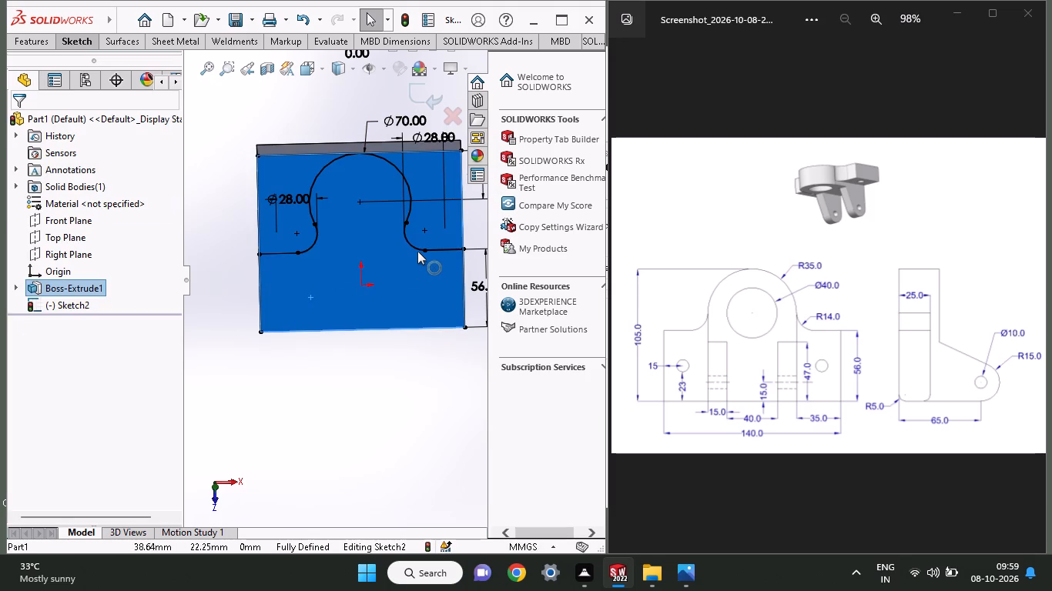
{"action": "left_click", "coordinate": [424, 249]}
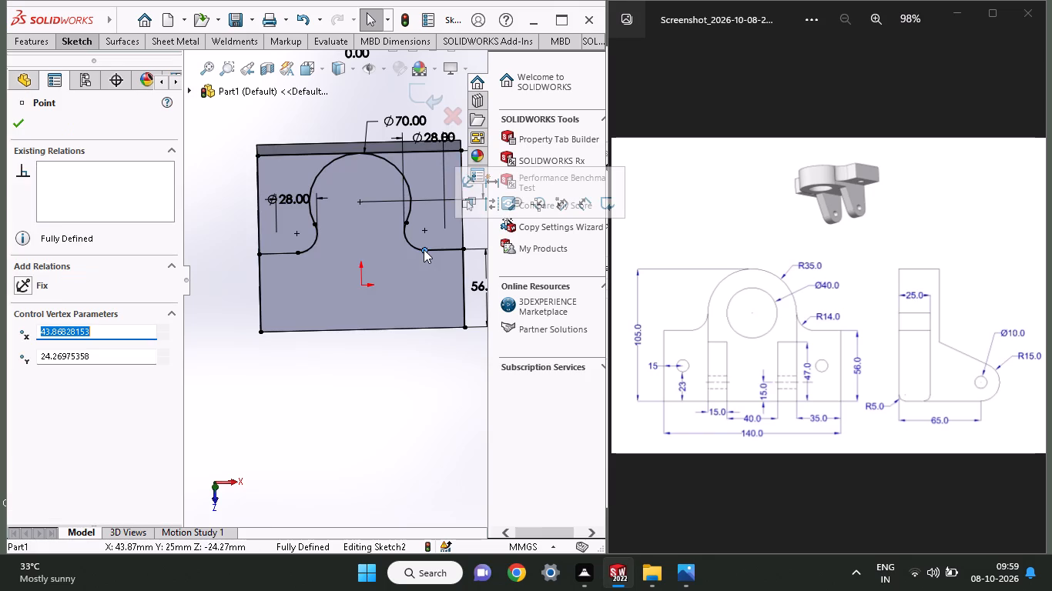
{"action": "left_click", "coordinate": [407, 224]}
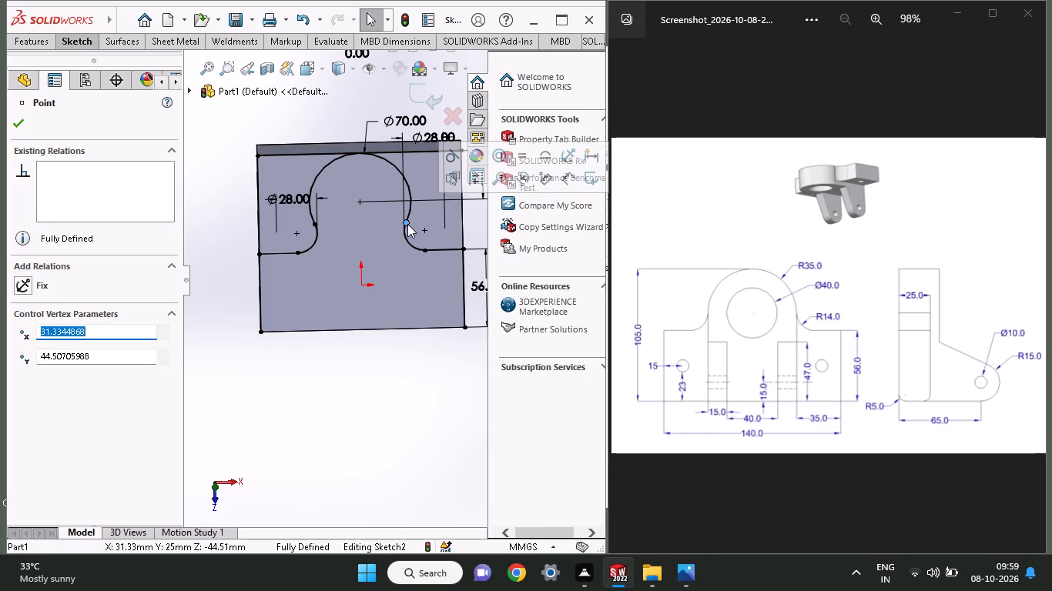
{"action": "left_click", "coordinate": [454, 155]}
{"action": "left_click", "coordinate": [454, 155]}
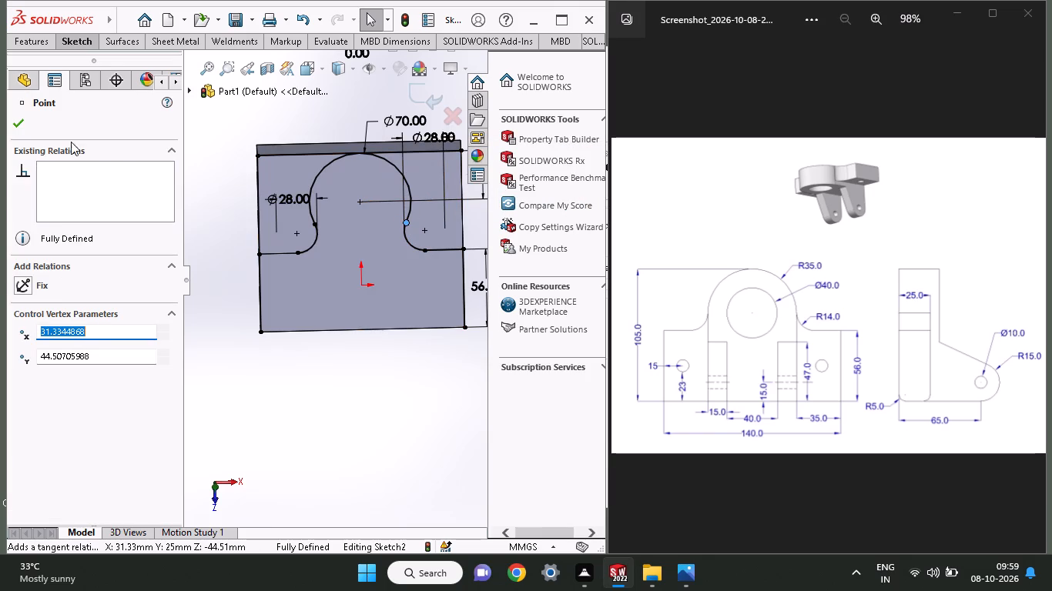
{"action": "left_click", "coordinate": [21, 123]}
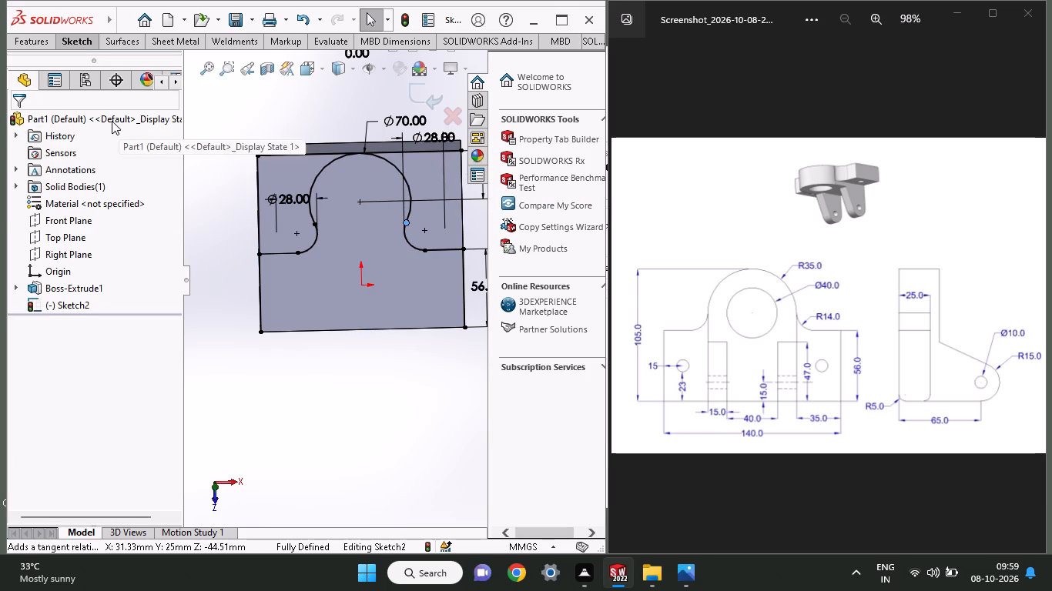
Cut-extrude the two sketch regions on either side of the lobe with a blind depth of 25 mm.
{"action": "left_click", "coordinate": [32, 42]}
{"action": "left_click", "coordinate": [241, 77]}
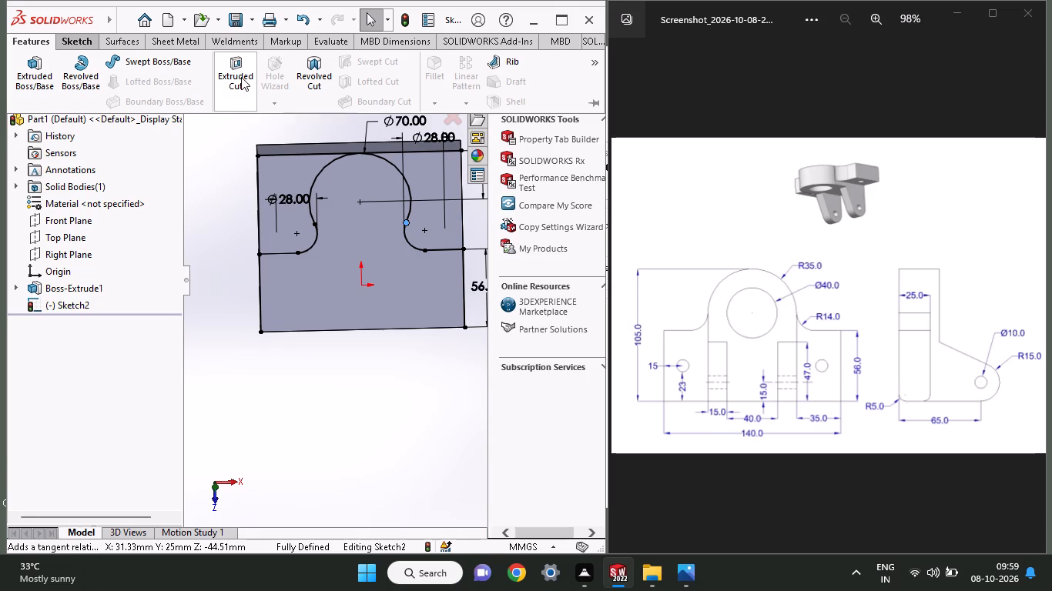
{"action": "left_click", "coordinate": [294, 186]}
{"action": "left_click", "coordinate": [434, 190]}
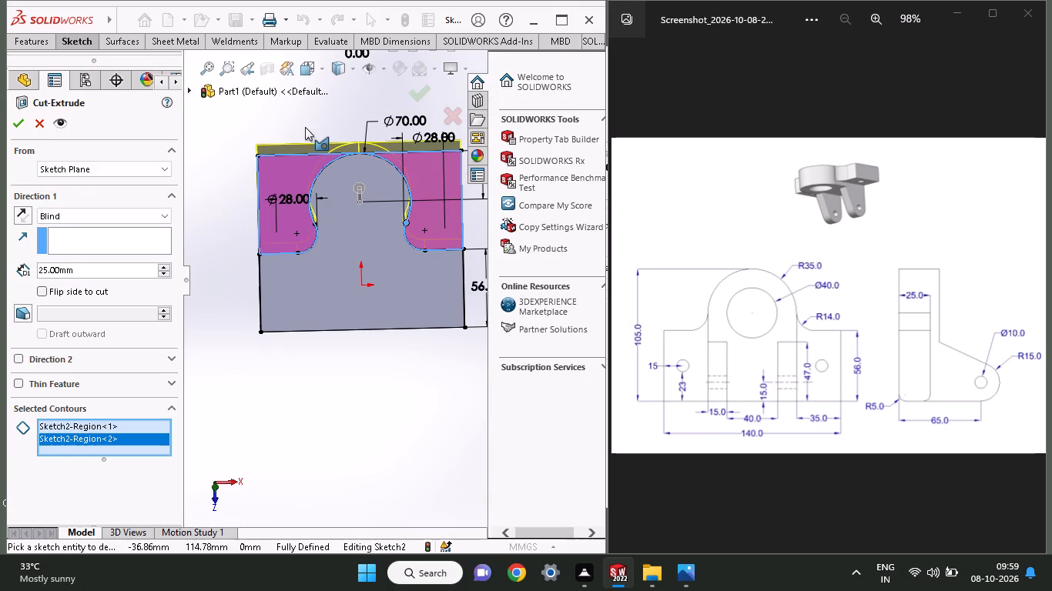
{"action": "left_click", "coordinate": [15, 131]}
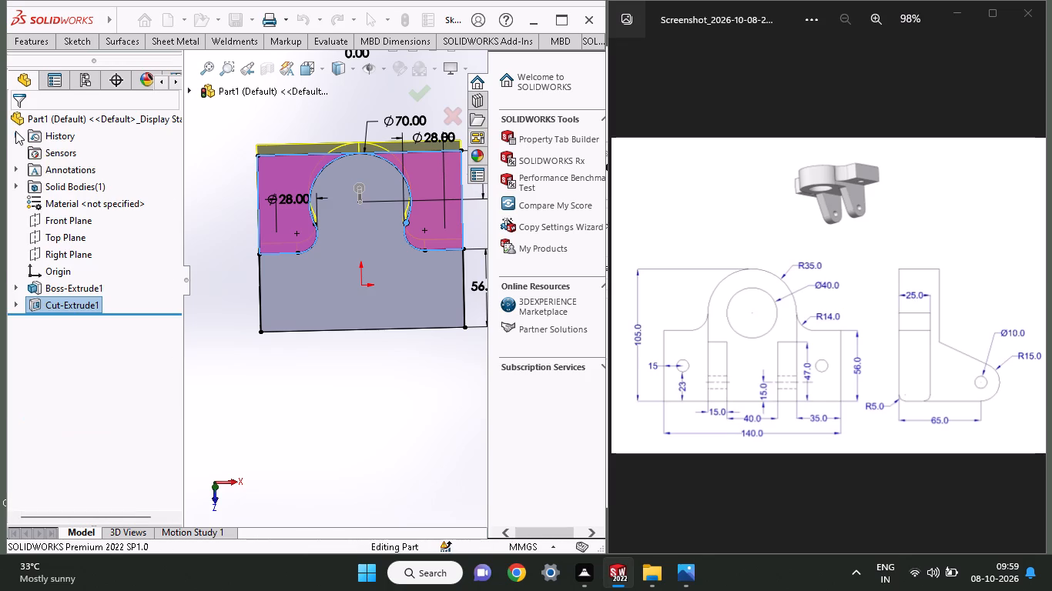
{"action": "middle_click_drag", "start_coordinate": [328, 305], "coordinate": [279, 324]}
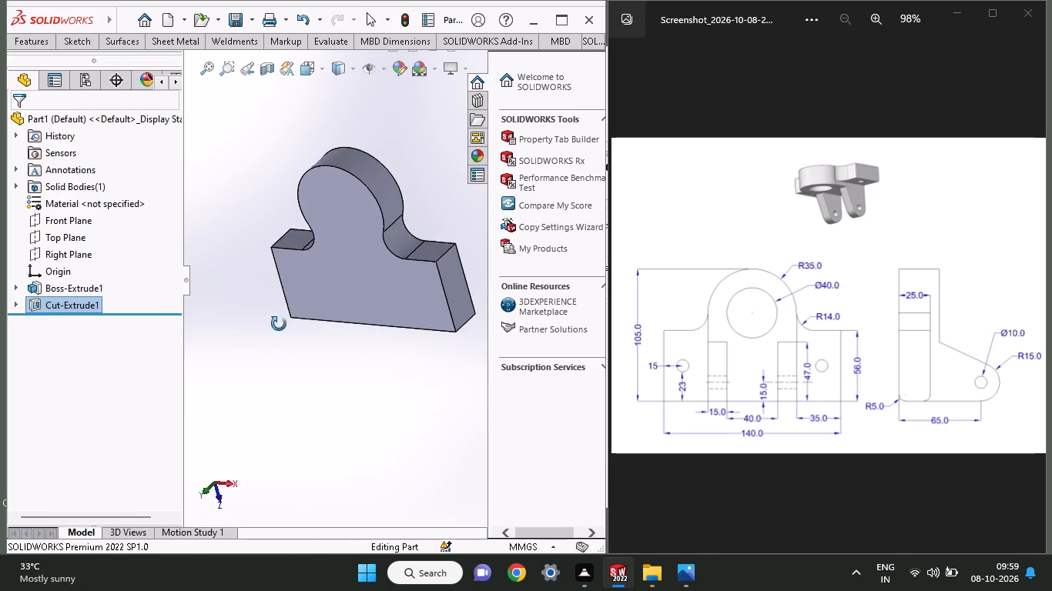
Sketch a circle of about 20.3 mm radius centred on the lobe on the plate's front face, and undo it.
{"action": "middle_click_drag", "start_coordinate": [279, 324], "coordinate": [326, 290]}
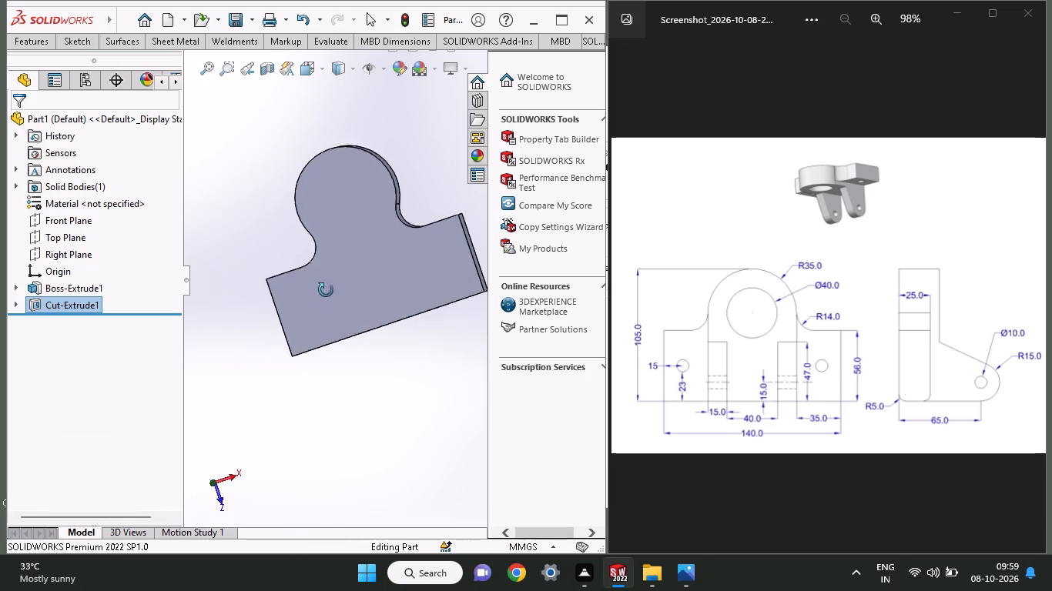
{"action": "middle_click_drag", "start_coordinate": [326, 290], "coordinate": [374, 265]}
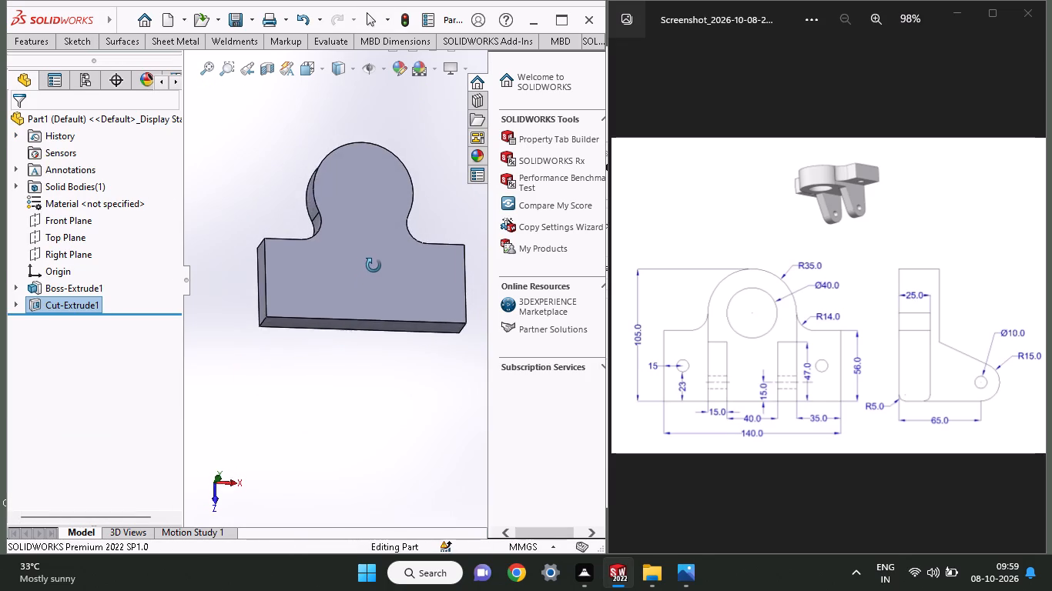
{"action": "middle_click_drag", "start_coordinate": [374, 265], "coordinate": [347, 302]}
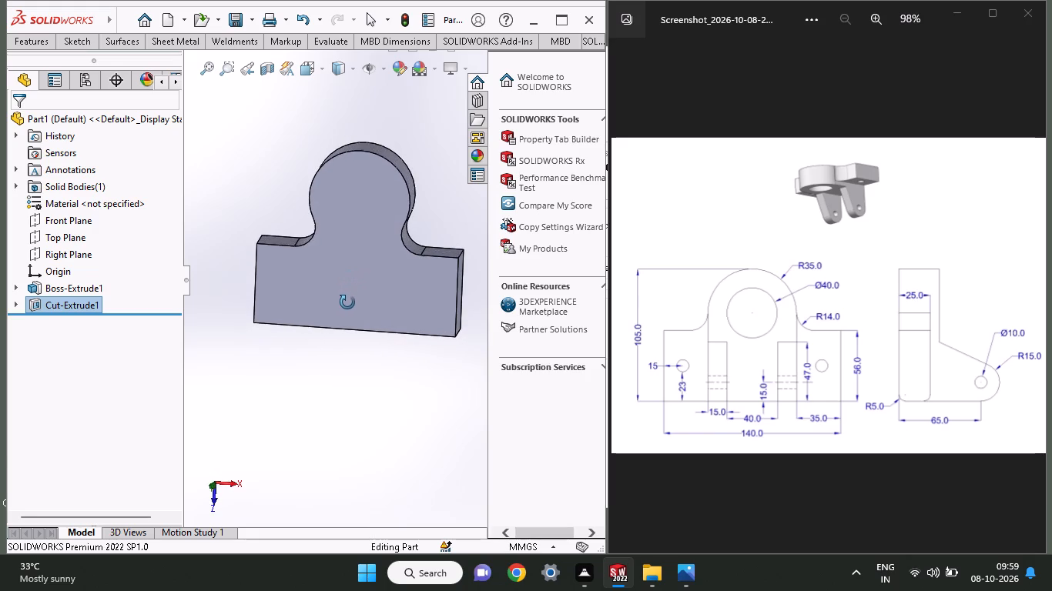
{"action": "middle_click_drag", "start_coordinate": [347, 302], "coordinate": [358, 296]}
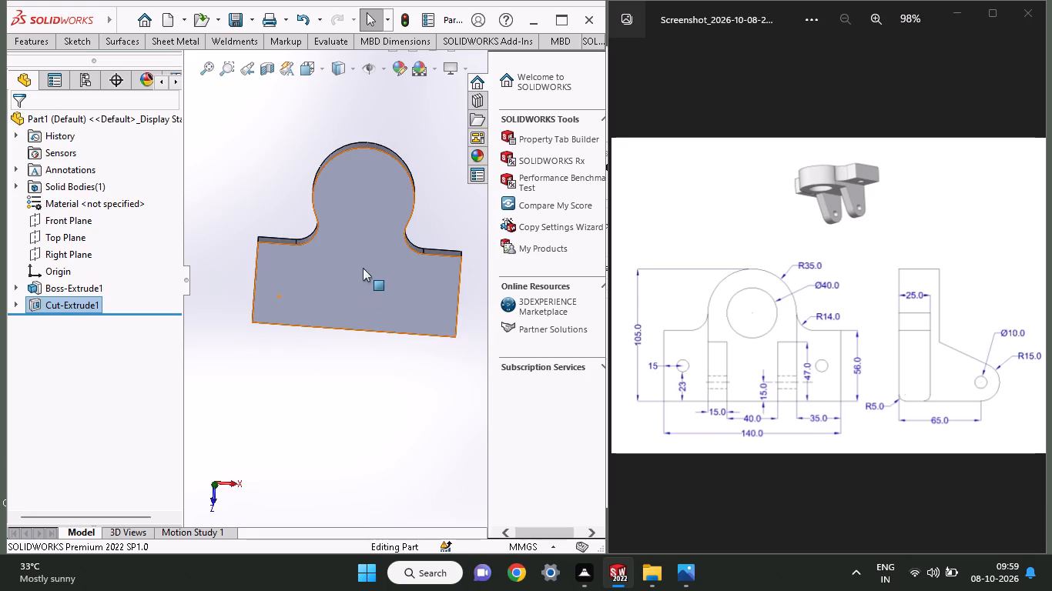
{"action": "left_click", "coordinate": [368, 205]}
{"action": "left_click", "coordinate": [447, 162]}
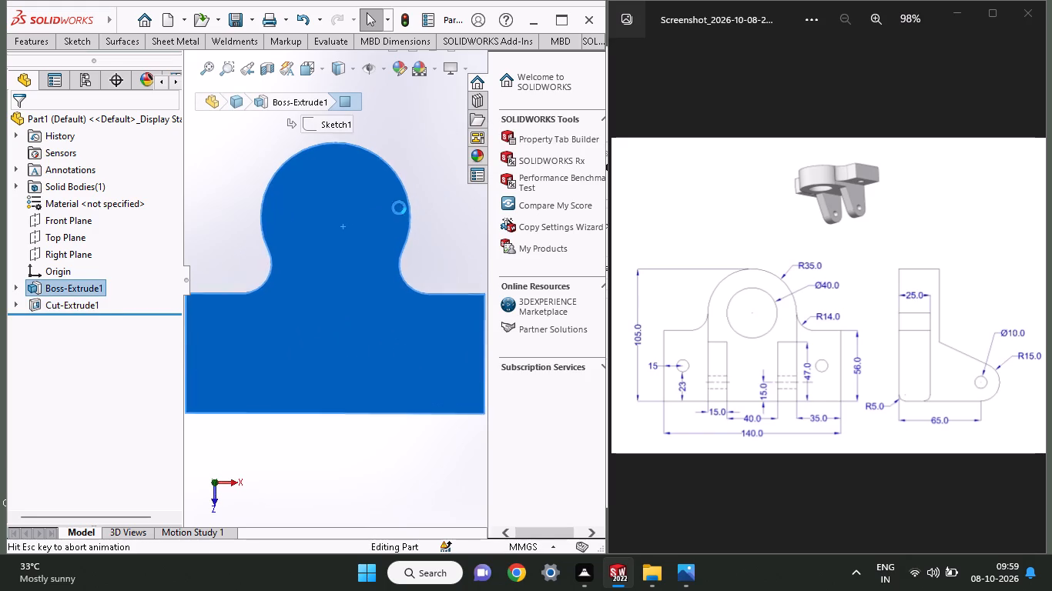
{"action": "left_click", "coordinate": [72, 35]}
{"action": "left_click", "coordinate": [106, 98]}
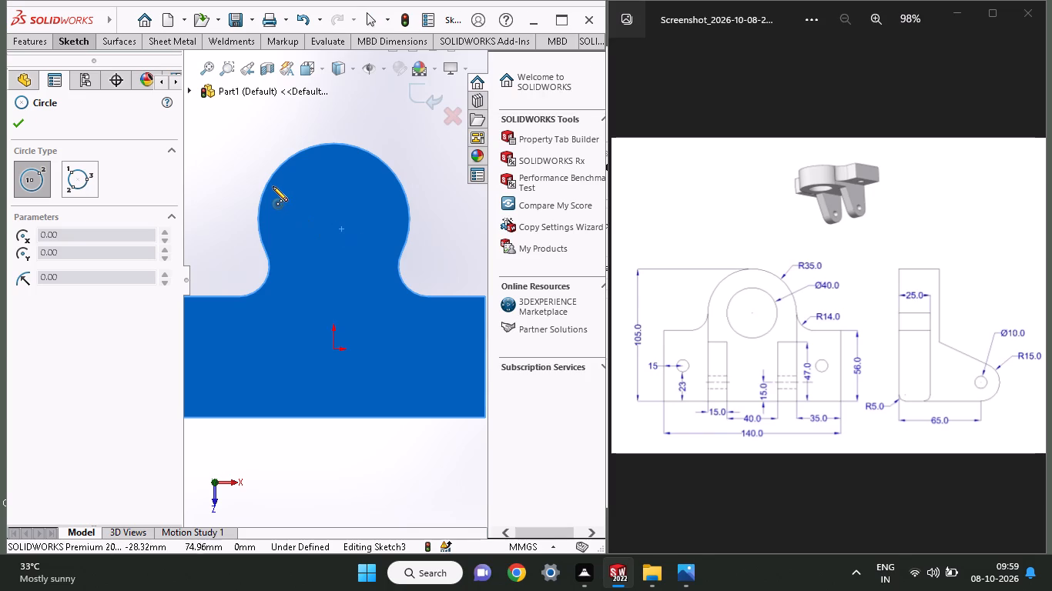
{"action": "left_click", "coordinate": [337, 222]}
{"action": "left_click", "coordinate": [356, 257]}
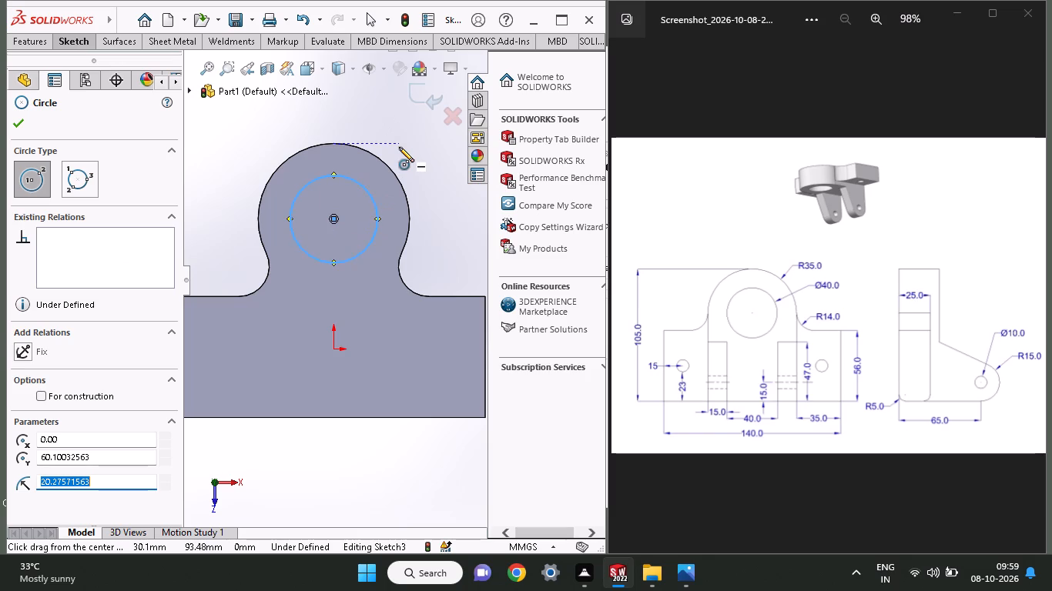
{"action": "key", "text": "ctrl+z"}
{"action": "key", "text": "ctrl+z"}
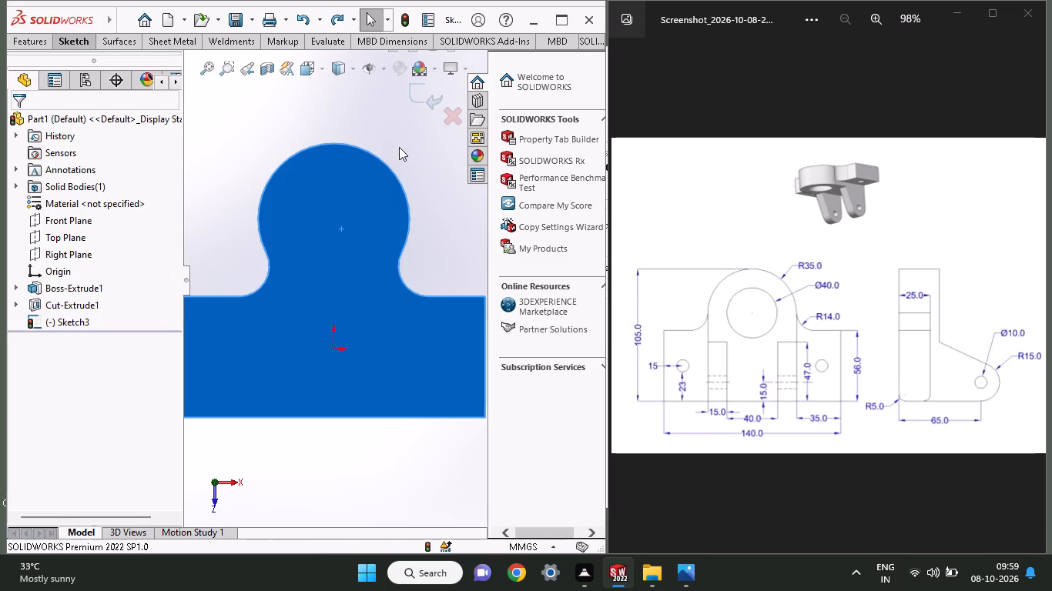
Undo the 25 mm cut-extrude and the sketch edits back to the untrimmed left 28 mm circle, before its tangency to the 70 mm circle.
{"action": "key", "text": "ctrl+z"}
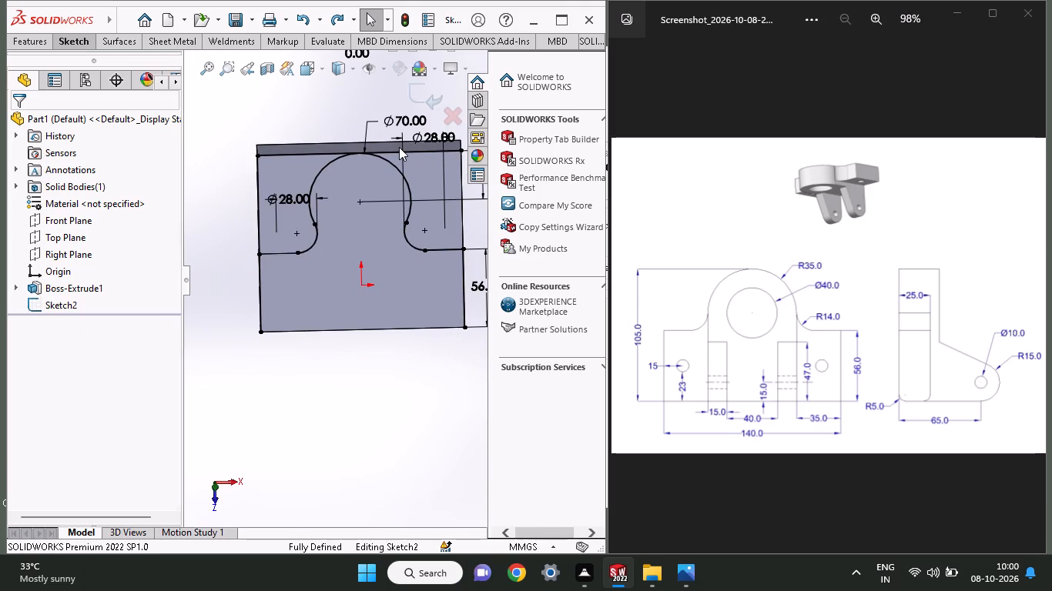
{"action": "key", "text": "ctrl+z"}
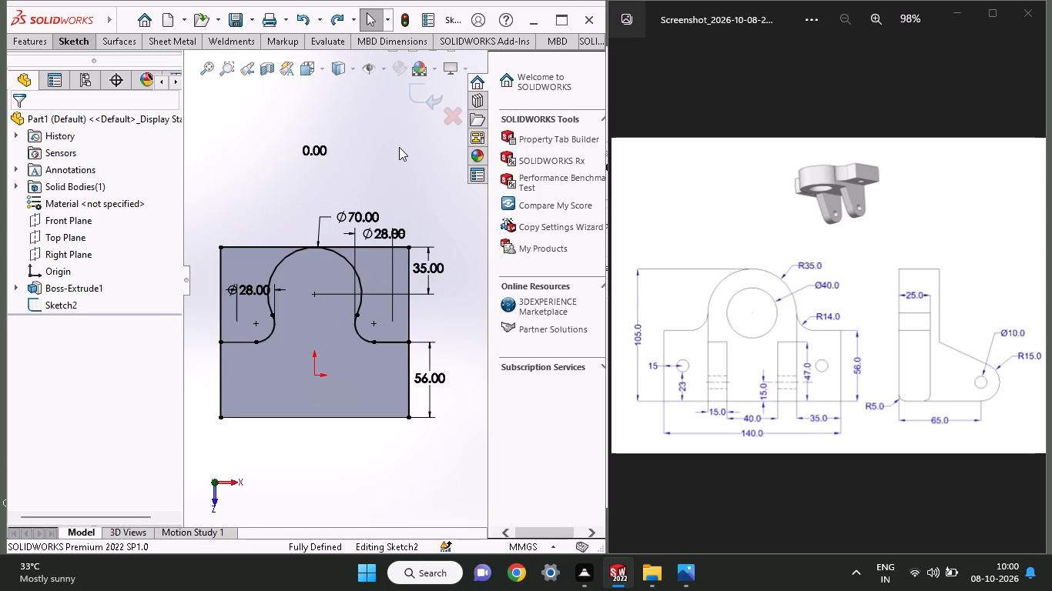
{"action": "key", "text": "ctrl+z"}
{"action": "key", "text": "ctrl+z"}
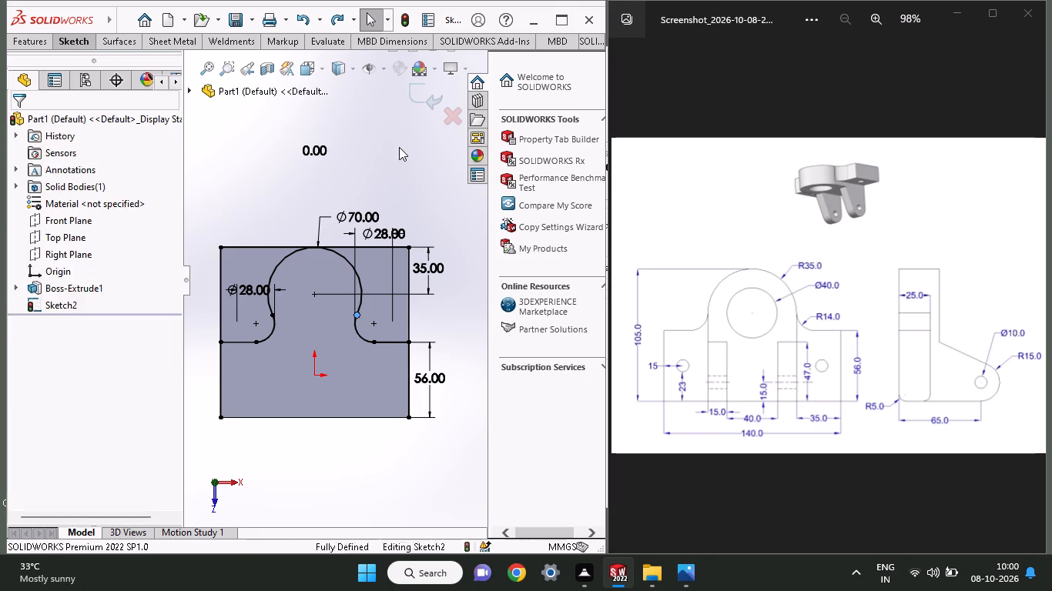
{"action": "key", "text": "ctrl+z"}
{"action": "key", "text": "ctrl+z"}
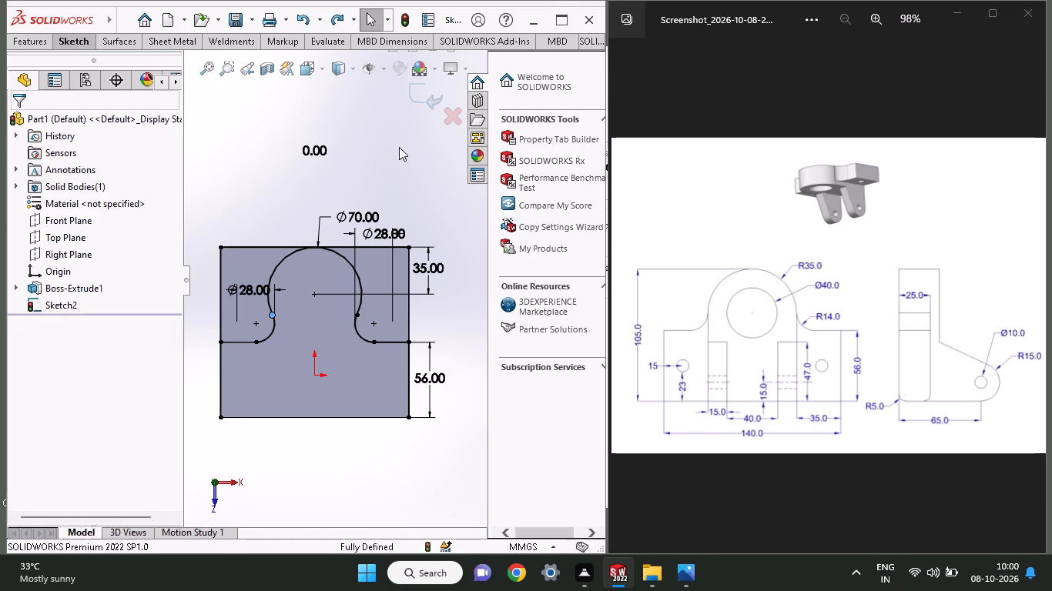
{"action": "key", "text": "ctrl+z"}
{"action": "key", "text": "ctrl+z"}
{"action": "key", "text": "ctrl+z"}
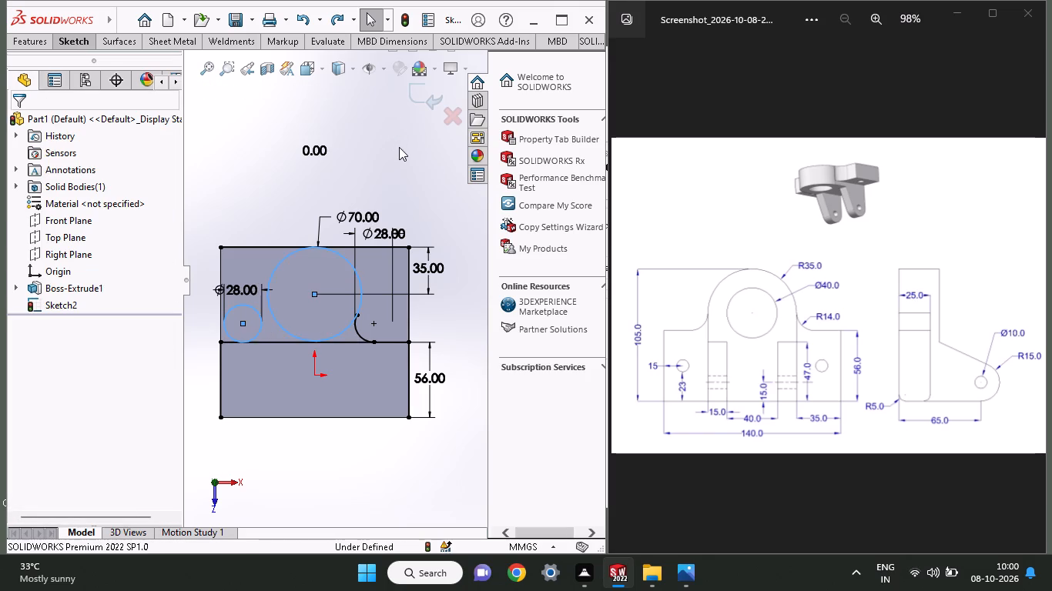
Undo both 28 mm circles with their dimensions and relations, back to the 70 mm circle with its 35 mm and 56 mm dimensions.
{"action": "key", "text": "ctrl+z"}
{"action": "key", "text": "ctrl+z"}
{"action": "key", "text": "ctrl+z"}
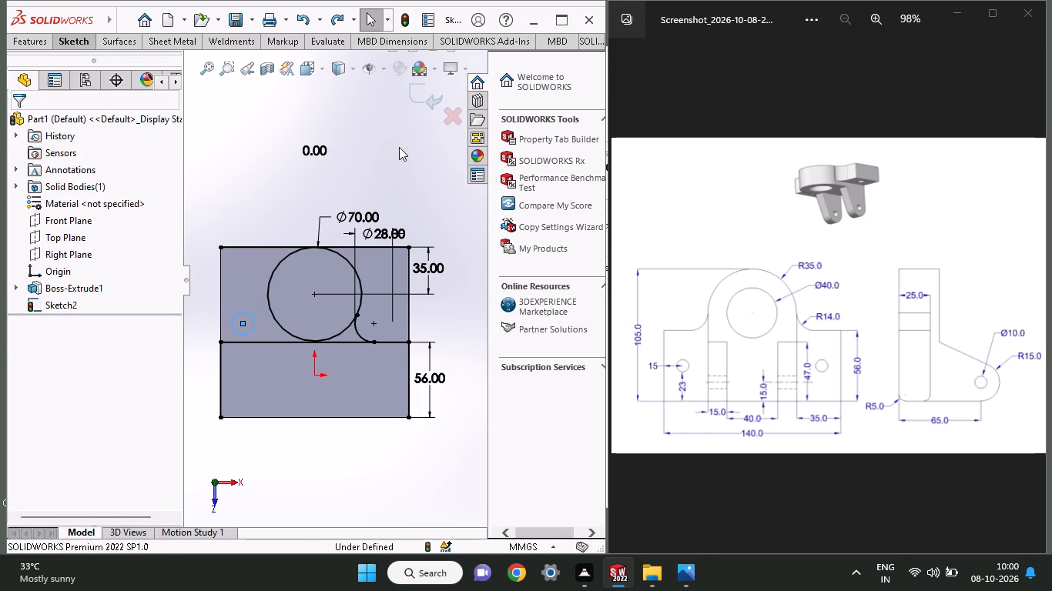
{"action": "key", "text": "ctrl+z"}
{"action": "key", "text": "ctrl+z"}
{"action": "key", "text": "ctrl+z"}
{"action": "key", "text": "ctrl+z"}
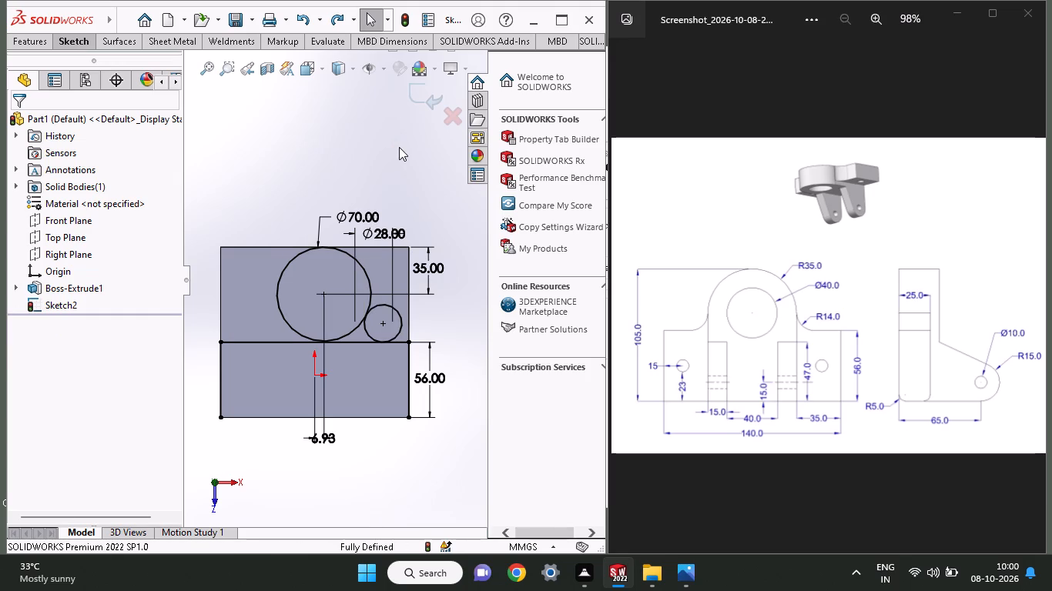
{"action": "key", "text": "ctrl+z"}
{"action": "key", "text": "ctrl+z"}
{"action": "key", "text": "ctrl+z"}
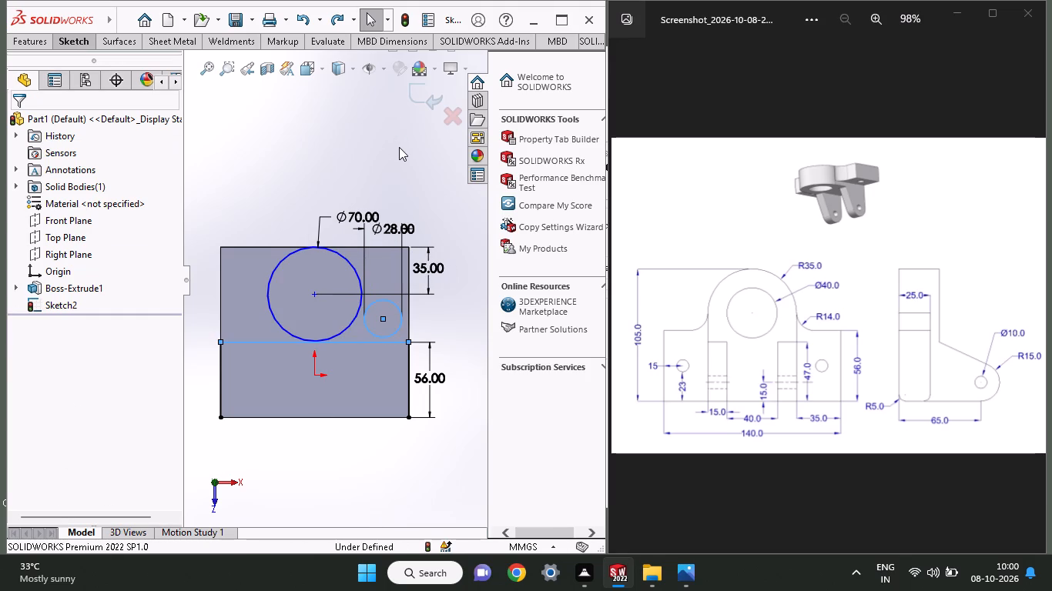
{"action": "key", "text": "ctrl+z"}
{"action": "key", "text": "ctrl+z"}
{"action": "key", "text": "ctrl+z"}
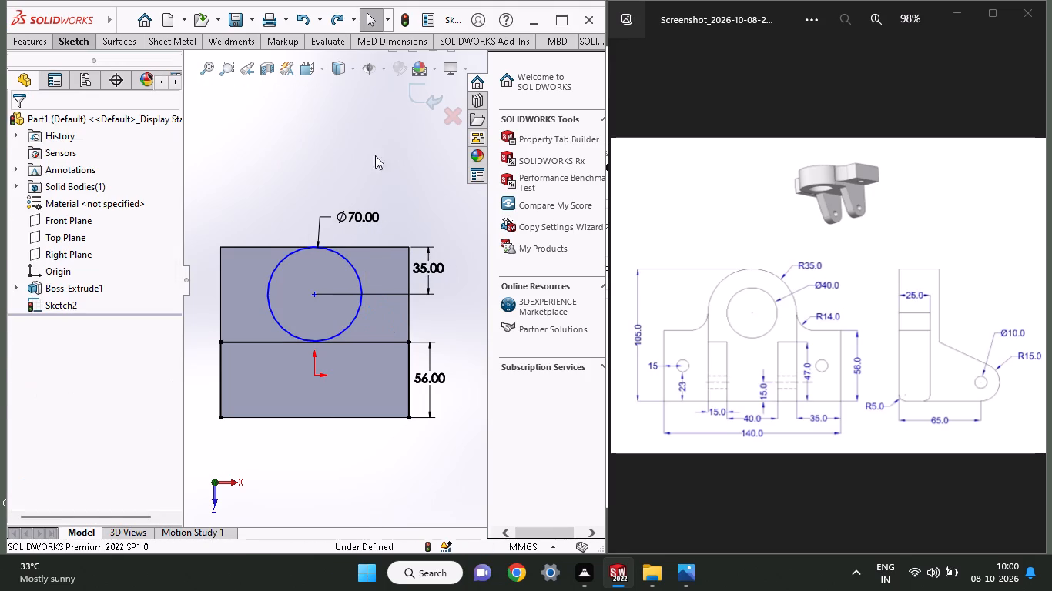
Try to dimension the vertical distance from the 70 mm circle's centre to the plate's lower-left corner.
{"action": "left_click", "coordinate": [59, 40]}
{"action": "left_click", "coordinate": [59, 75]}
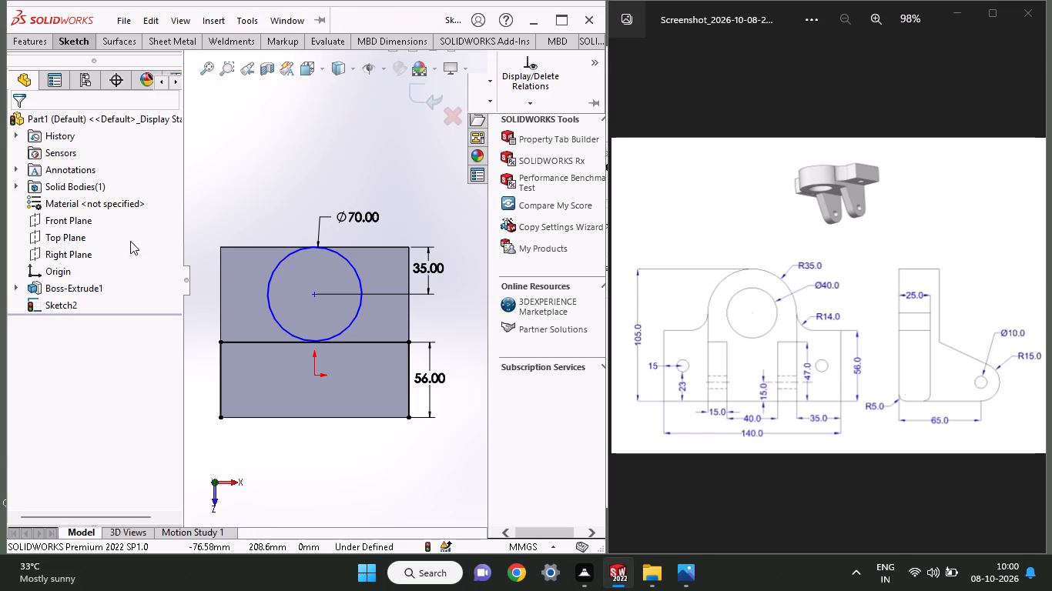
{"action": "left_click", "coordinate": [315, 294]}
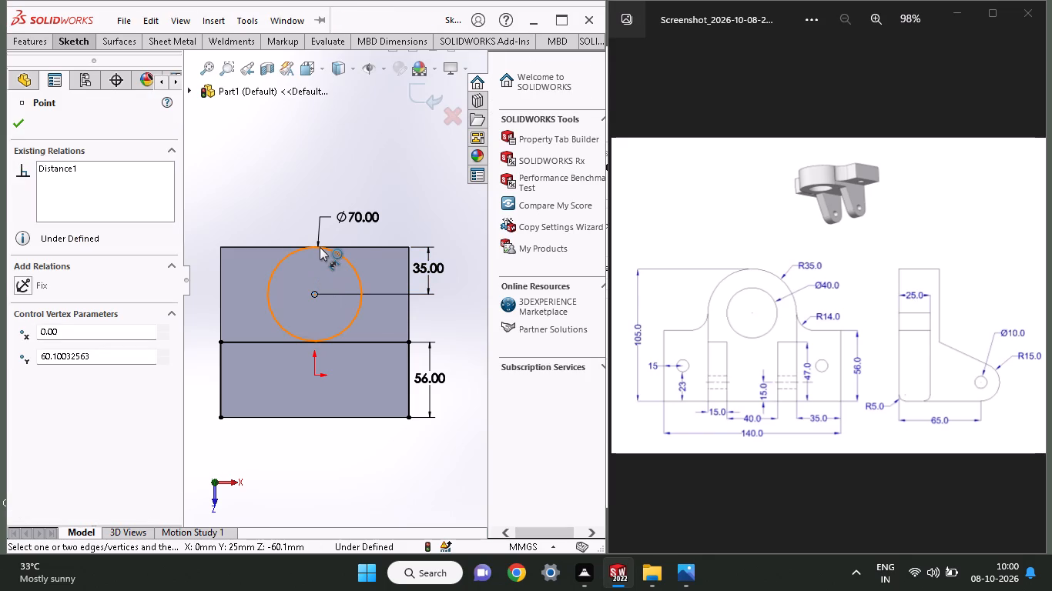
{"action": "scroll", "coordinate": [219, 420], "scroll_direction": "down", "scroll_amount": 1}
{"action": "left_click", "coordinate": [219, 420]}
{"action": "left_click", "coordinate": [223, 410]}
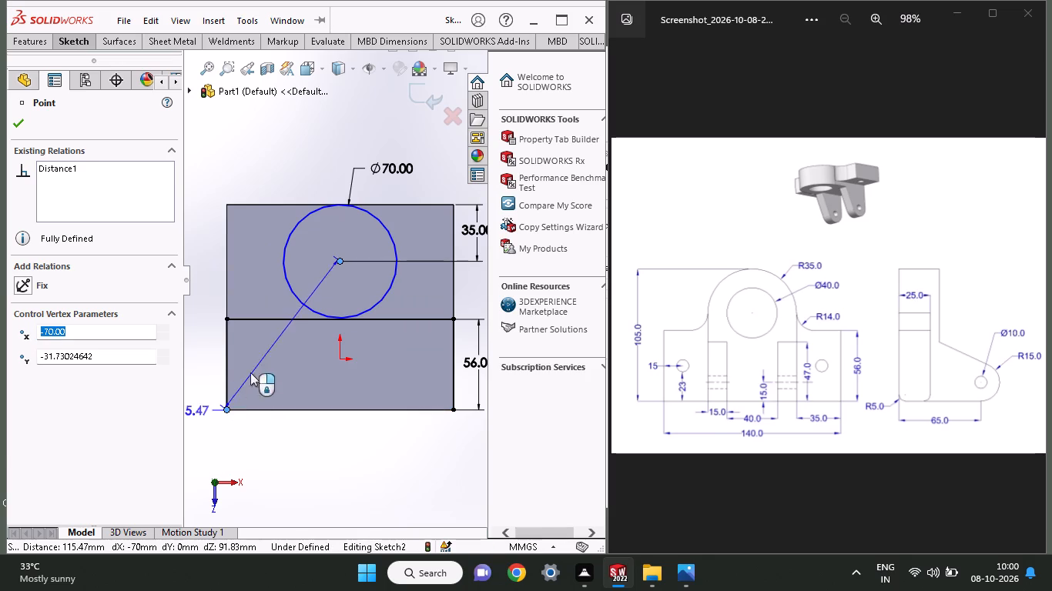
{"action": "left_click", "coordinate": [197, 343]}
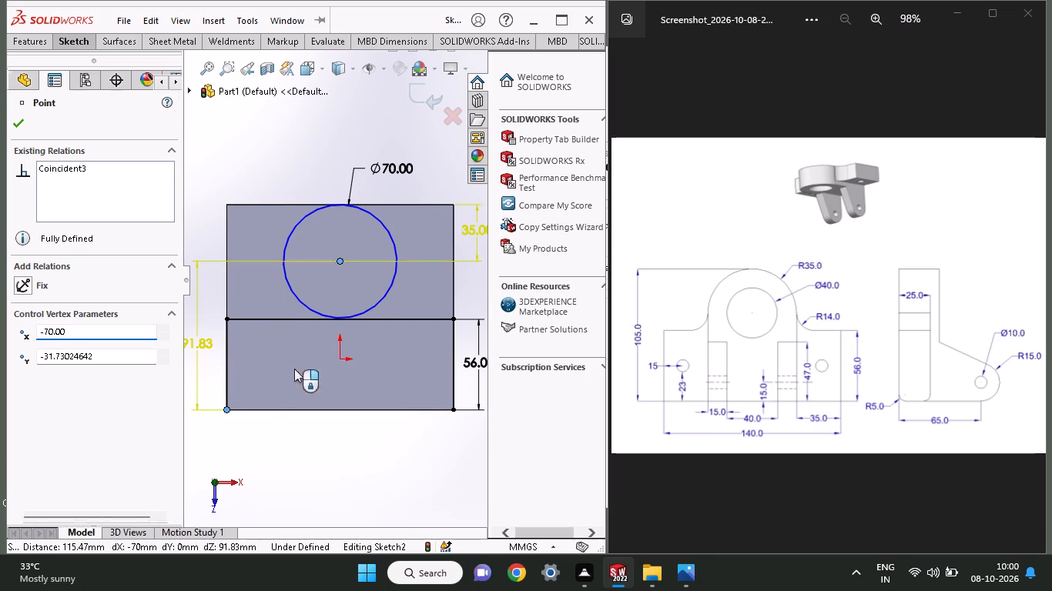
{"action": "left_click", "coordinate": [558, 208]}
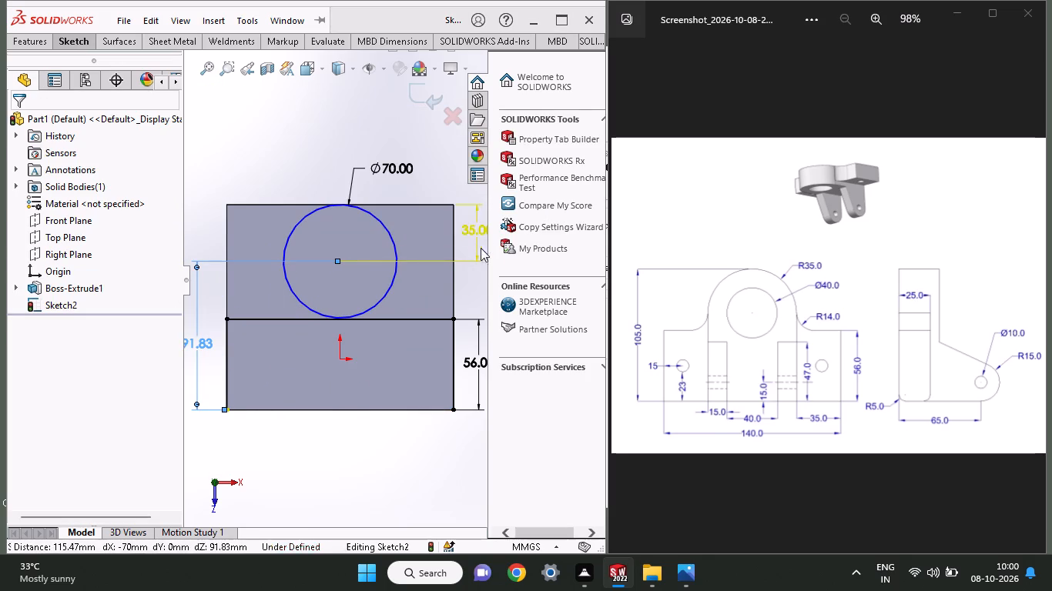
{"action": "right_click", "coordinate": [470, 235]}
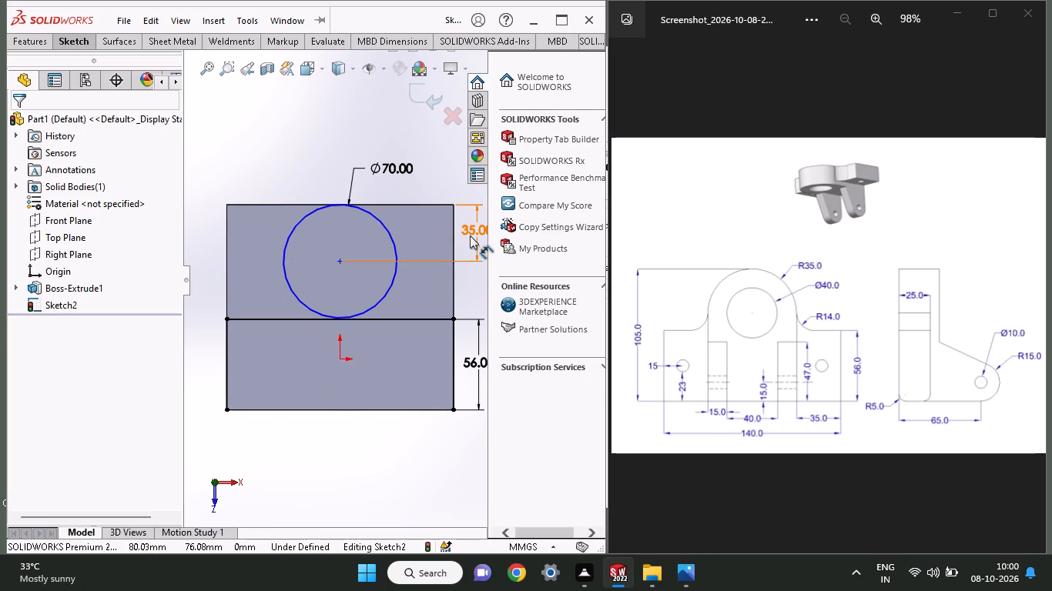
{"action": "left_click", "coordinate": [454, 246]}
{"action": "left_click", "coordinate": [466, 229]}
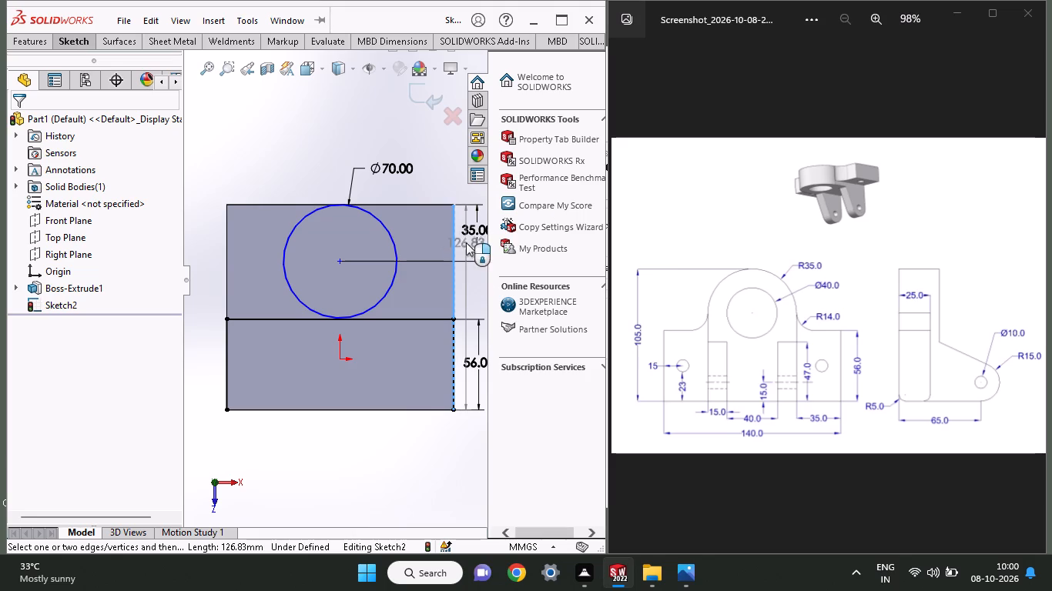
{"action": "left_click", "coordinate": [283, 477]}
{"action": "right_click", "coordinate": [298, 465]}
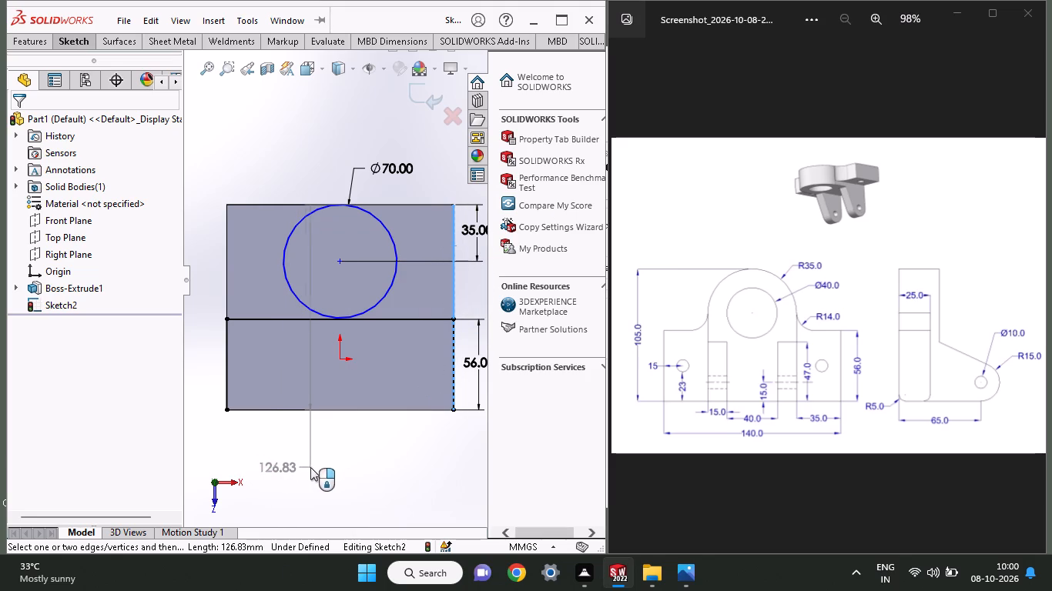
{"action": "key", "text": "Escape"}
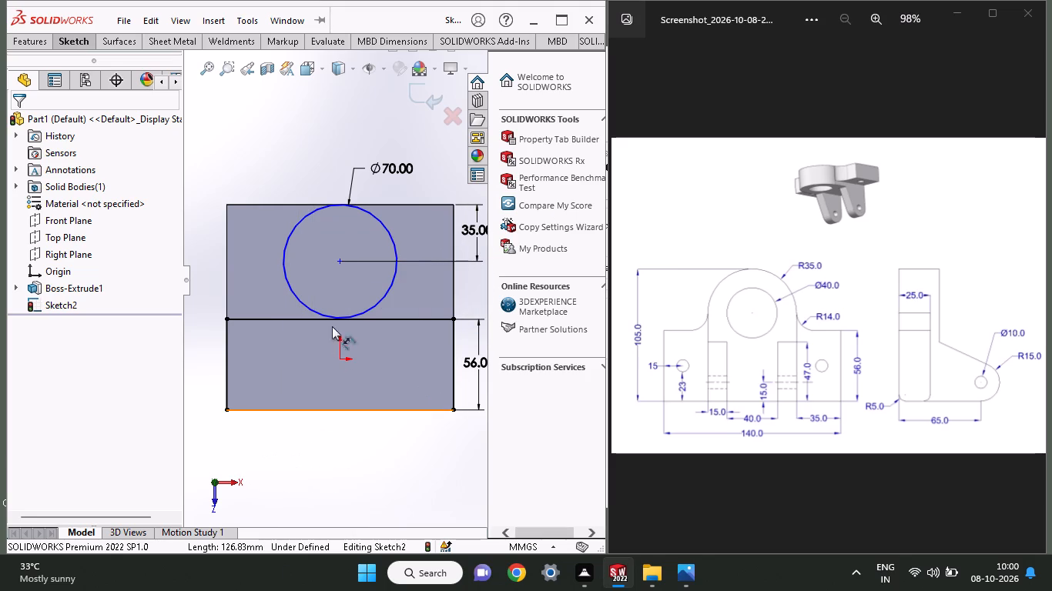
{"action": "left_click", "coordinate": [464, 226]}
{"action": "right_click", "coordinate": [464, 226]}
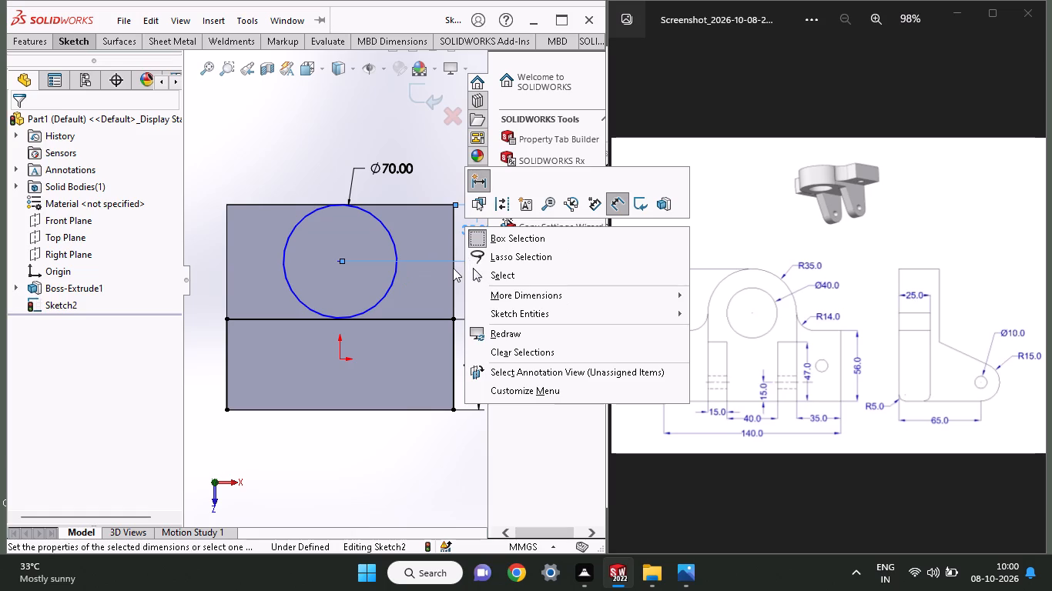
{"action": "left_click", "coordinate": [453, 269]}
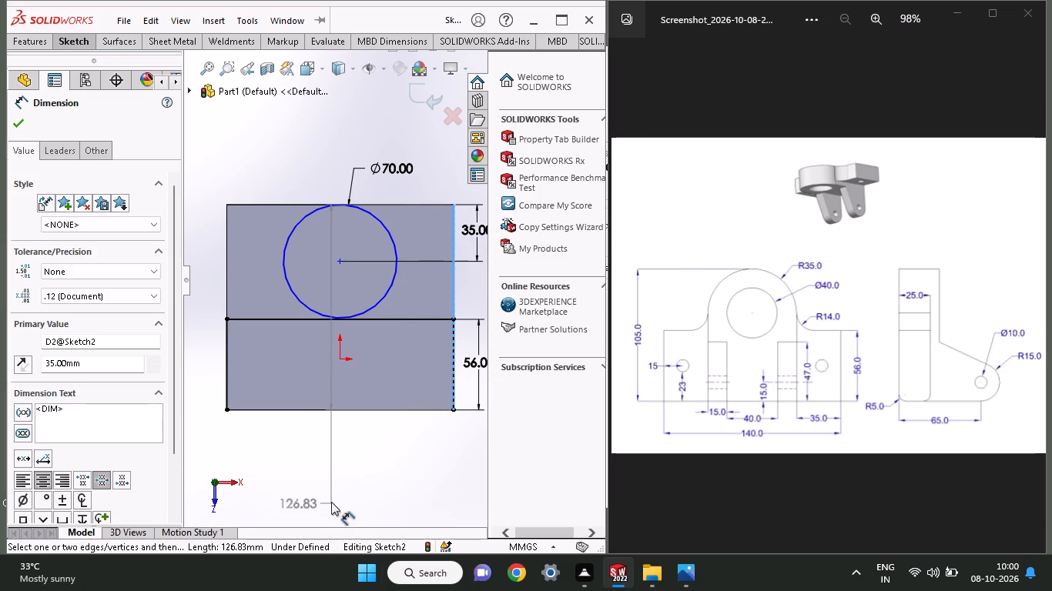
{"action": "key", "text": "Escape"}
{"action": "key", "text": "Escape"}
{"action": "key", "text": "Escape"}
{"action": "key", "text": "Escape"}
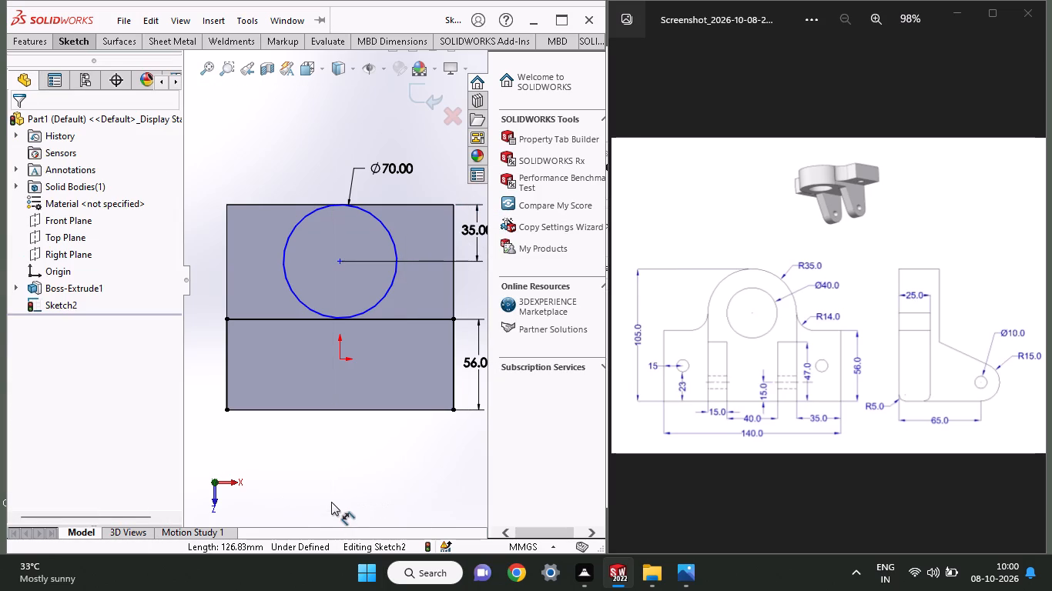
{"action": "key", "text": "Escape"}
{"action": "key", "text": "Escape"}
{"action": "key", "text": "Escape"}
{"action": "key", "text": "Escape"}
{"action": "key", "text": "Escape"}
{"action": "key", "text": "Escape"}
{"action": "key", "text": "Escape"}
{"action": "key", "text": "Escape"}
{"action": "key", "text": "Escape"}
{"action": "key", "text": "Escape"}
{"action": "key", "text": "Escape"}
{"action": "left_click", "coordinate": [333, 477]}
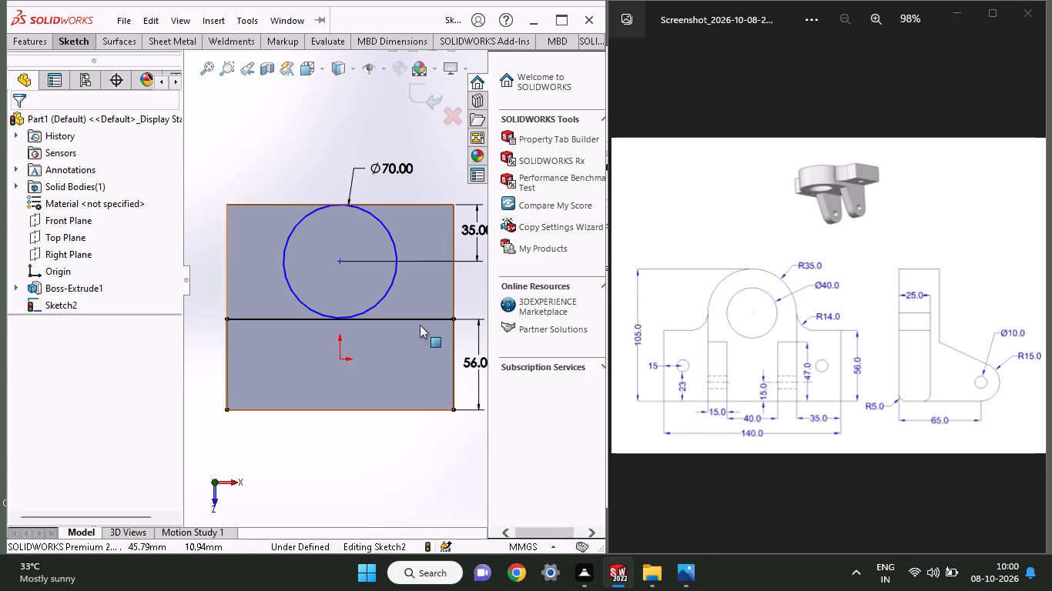
Delete the 35 mm dimension that locates the 70 mm circle's centre from the plate's top edge.
{"action": "left_click", "coordinate": [475, 229]}
{"action": "right_click", "coordinate": [475, 229]}
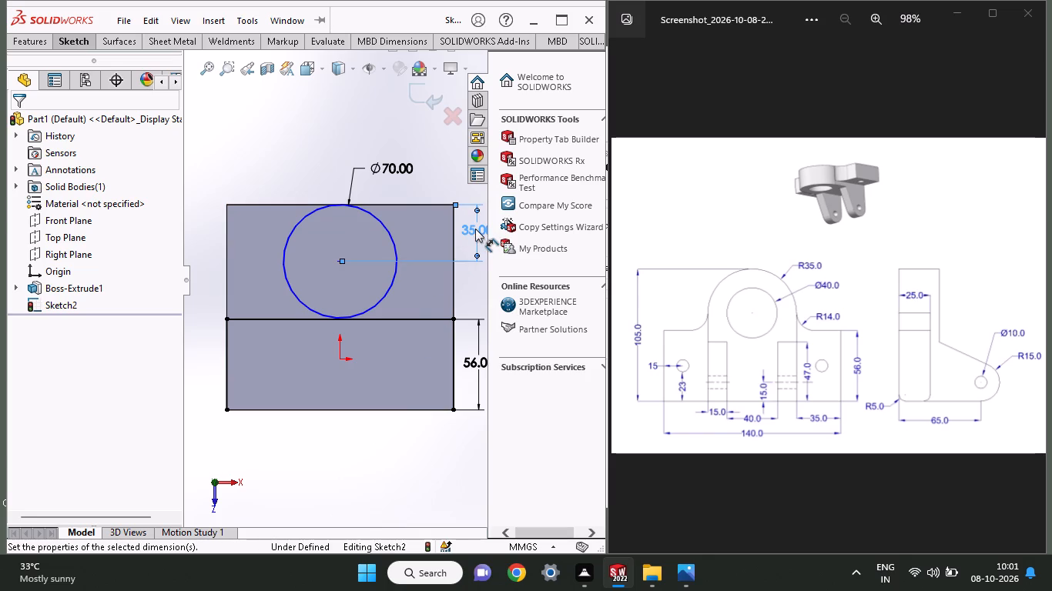
{"action": "right_click", "coordinate": [475, 231]}
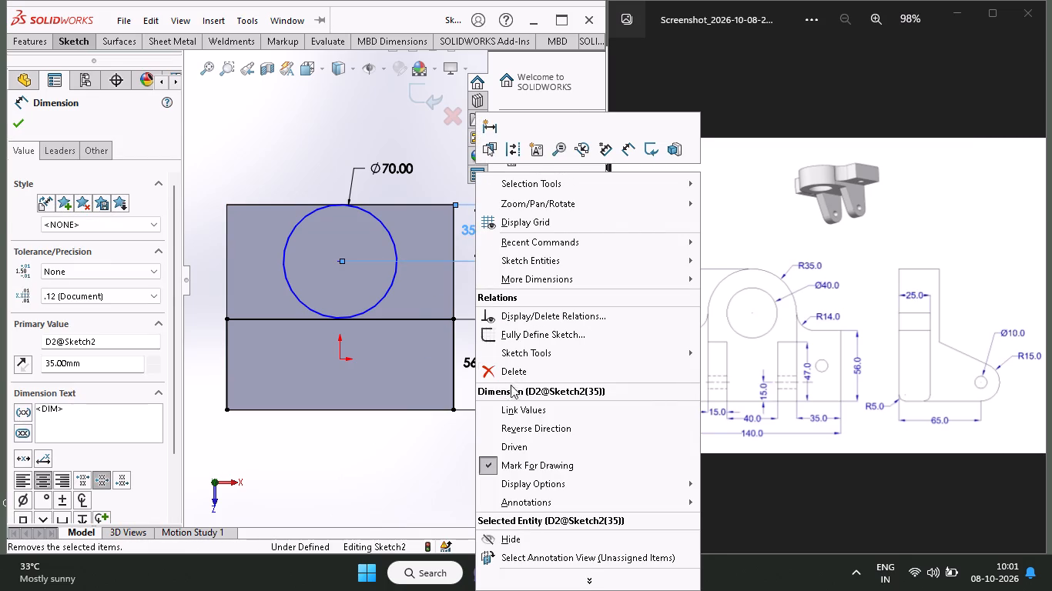
{"action": "left_click", "coordinate": [507, 377]}
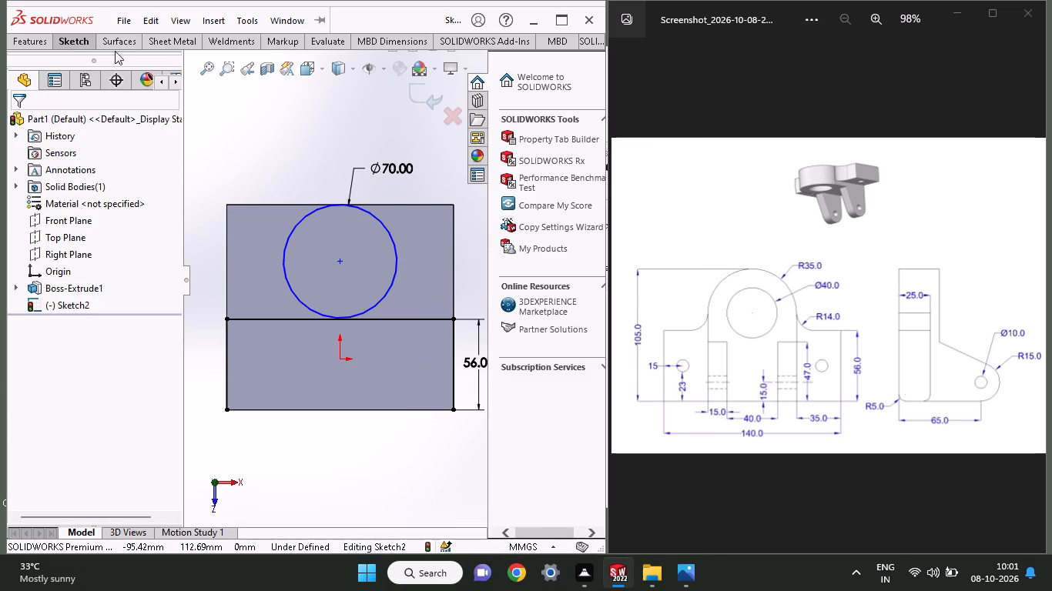
Dimension the vertical distance from the 70 mm circle's centre to the plate's lower-left corner as 70 mm.
{"action": "left_click", "coordinate": [81, 41]}
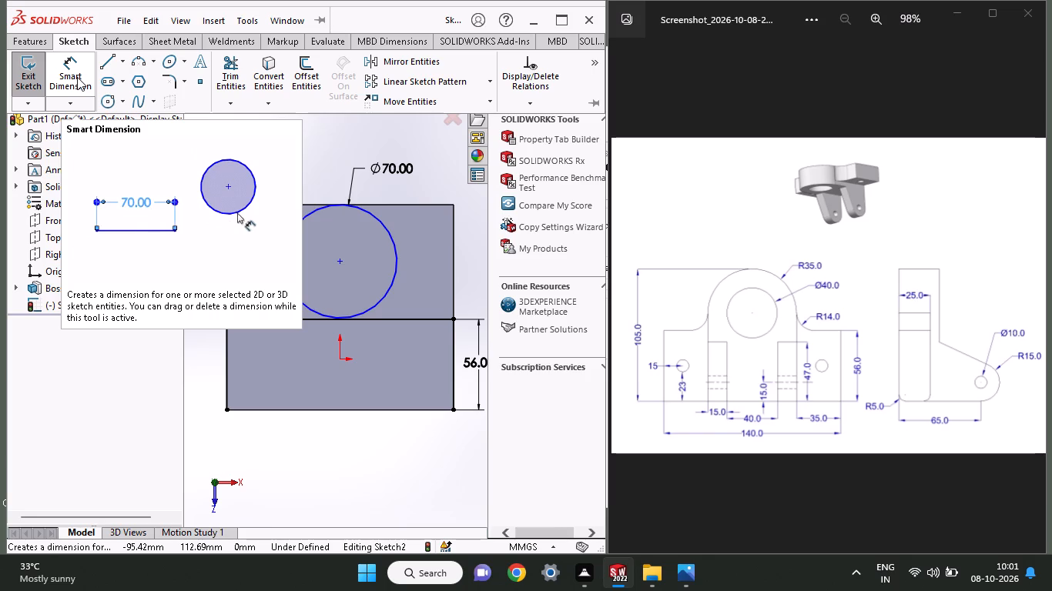
{"action": "left_click", "coordinate": [77, 77]}
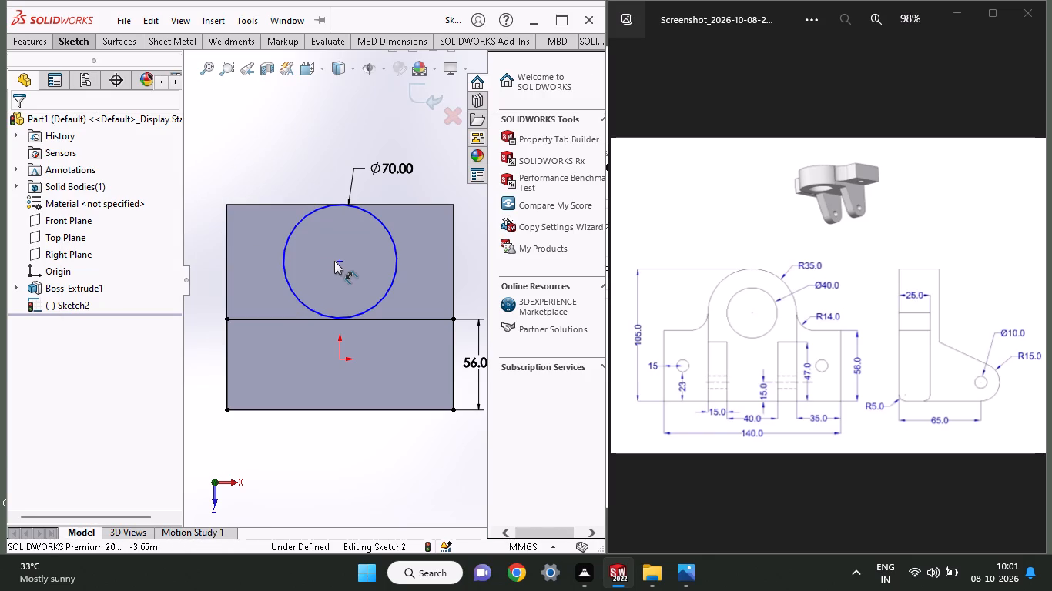
{"action": "left_click", "coordinate": [337, 262]}
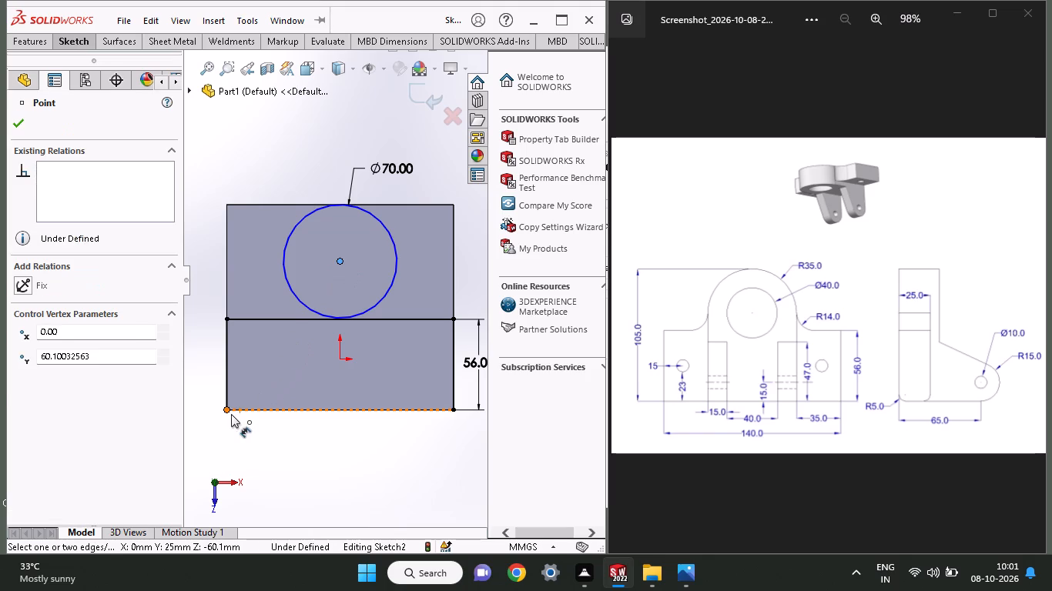
{"action": "left_click", "coordinate": [231, 414]}
{"action": "left_click", "coordinate": [199, 352]}
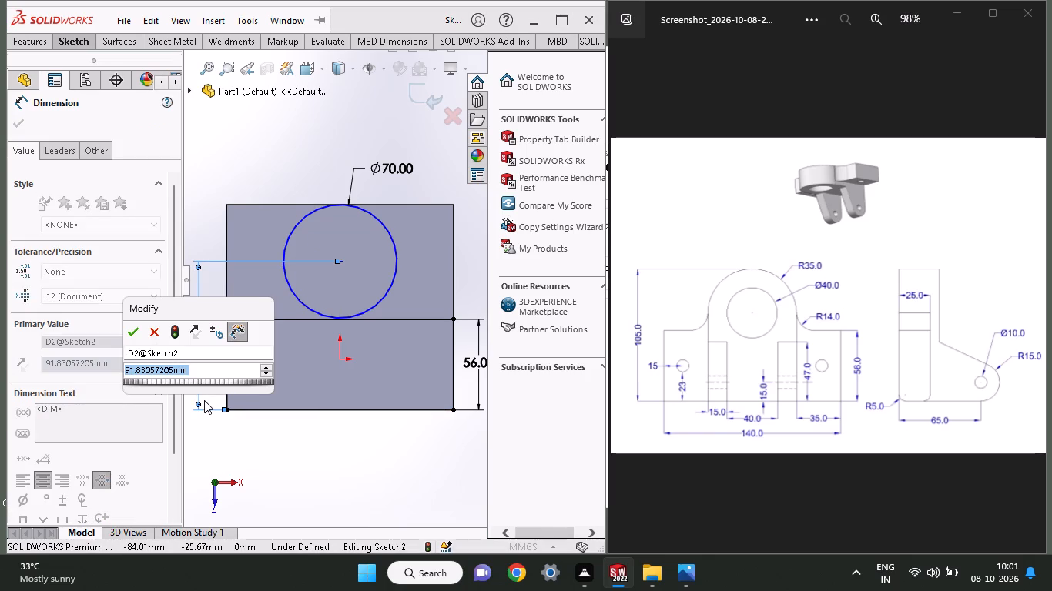
{"action": "type", "text": "10"}
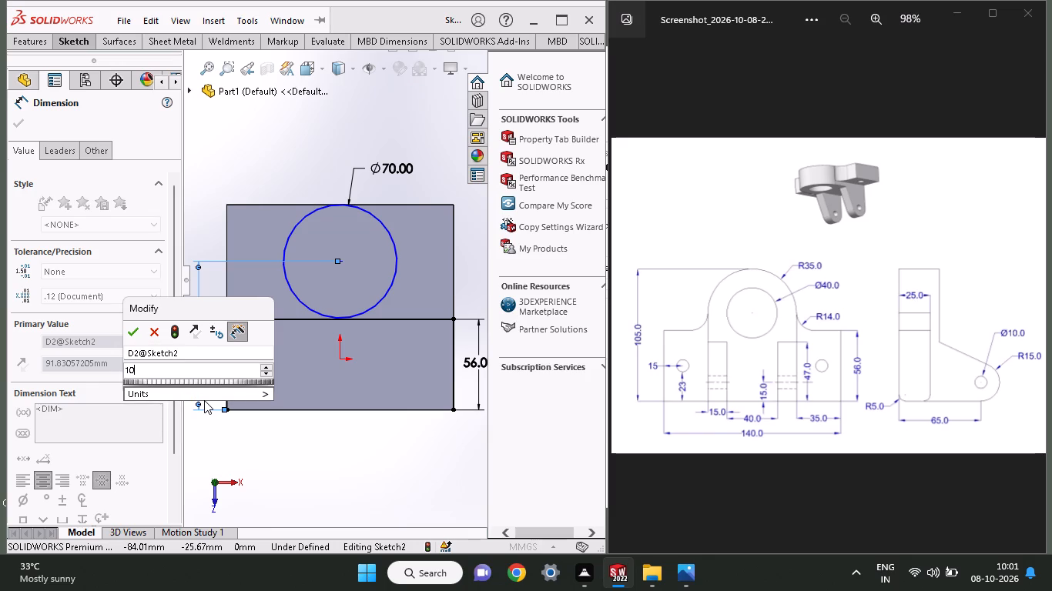
{"action": "key", "text": "5"}
{"action": "key", "text": "minus"}
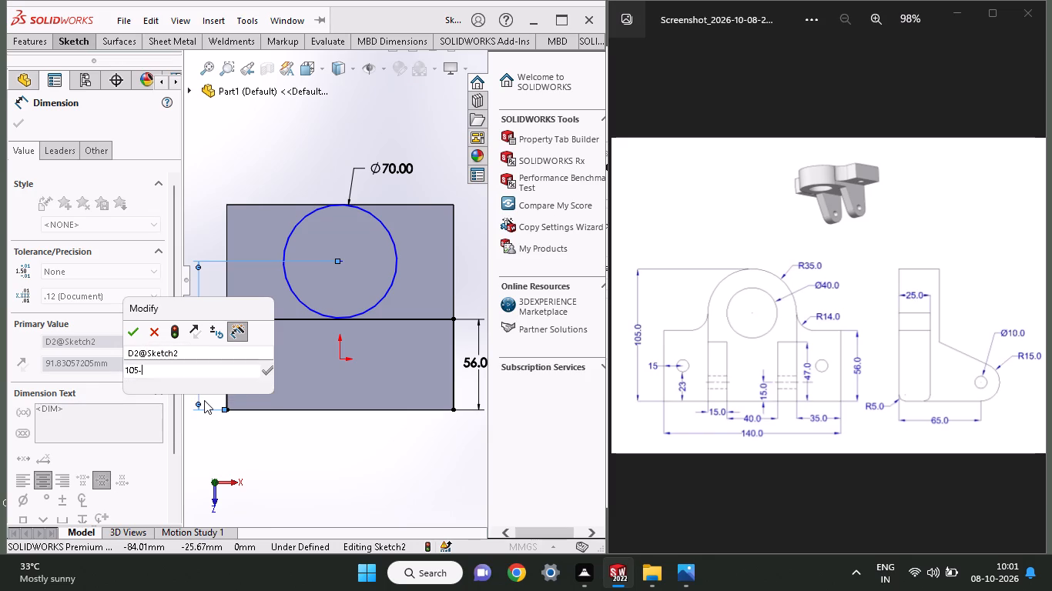
{"action": "type", "text": "35"}
{"action": "key", "text": "Return"}
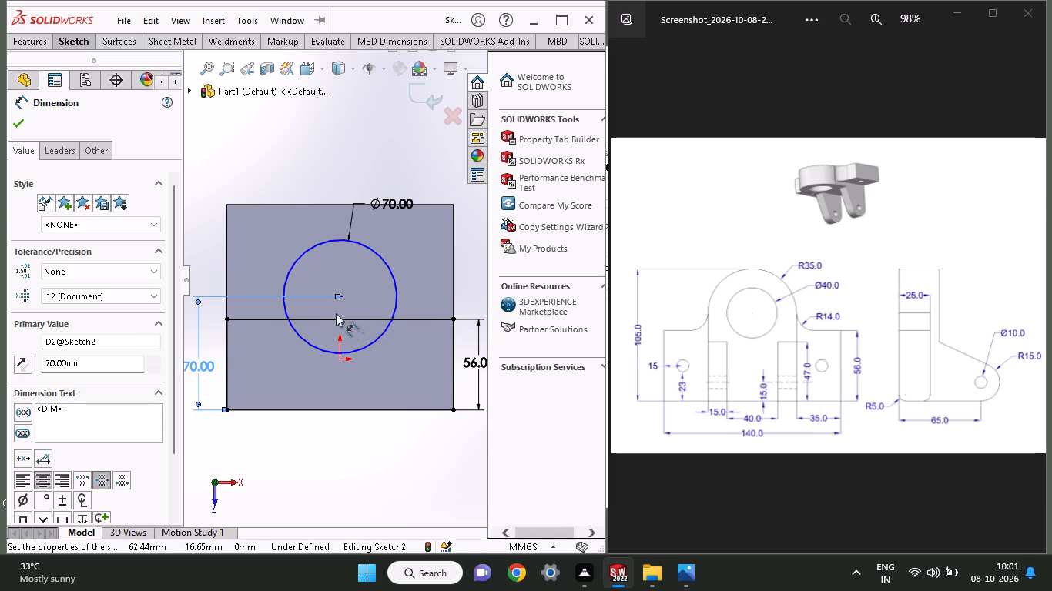
Trim away the portion of the 56 mm-high horizontal line that lies inside the 70 mm circle.
{"action": "left_click", "coordinate": [73, 52]}
{"action": "left_click", "coordinate": [75, 45]}
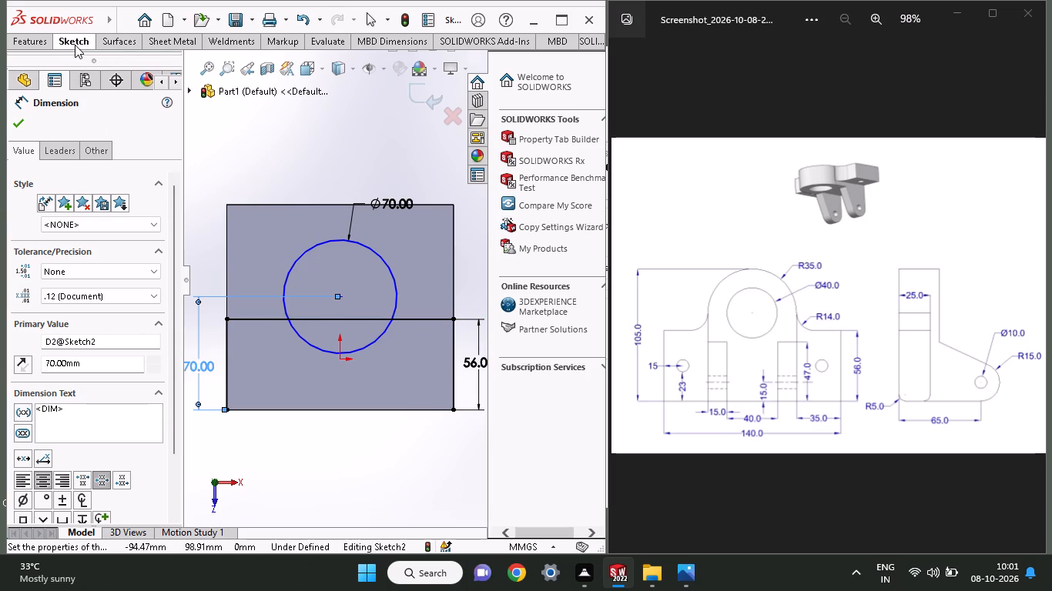
{"action": "left_click", "coordinate": [226, 64]}
{"action": "scroll", "coordinate": [226, 64], "scroll_direction": "up", "scroll_amount": 1}
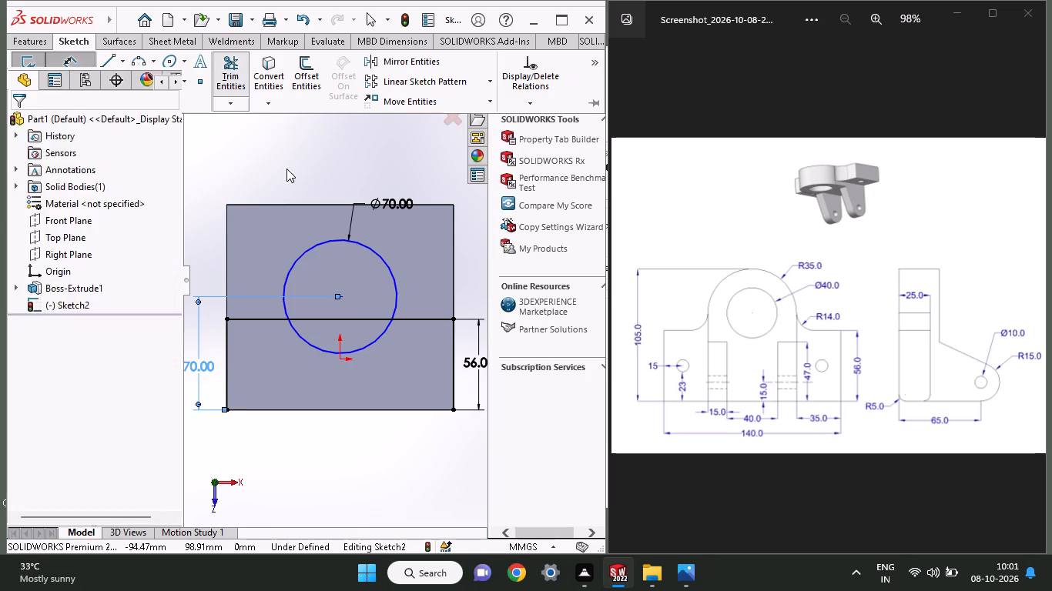
{"action": "left_click_drag", "start_coordinate": [365, 295], "coordinate": [350, 326]}
{"action": "left_click_drag", "start_coordinate": [352, 292], "coordinate": [346, 300]}
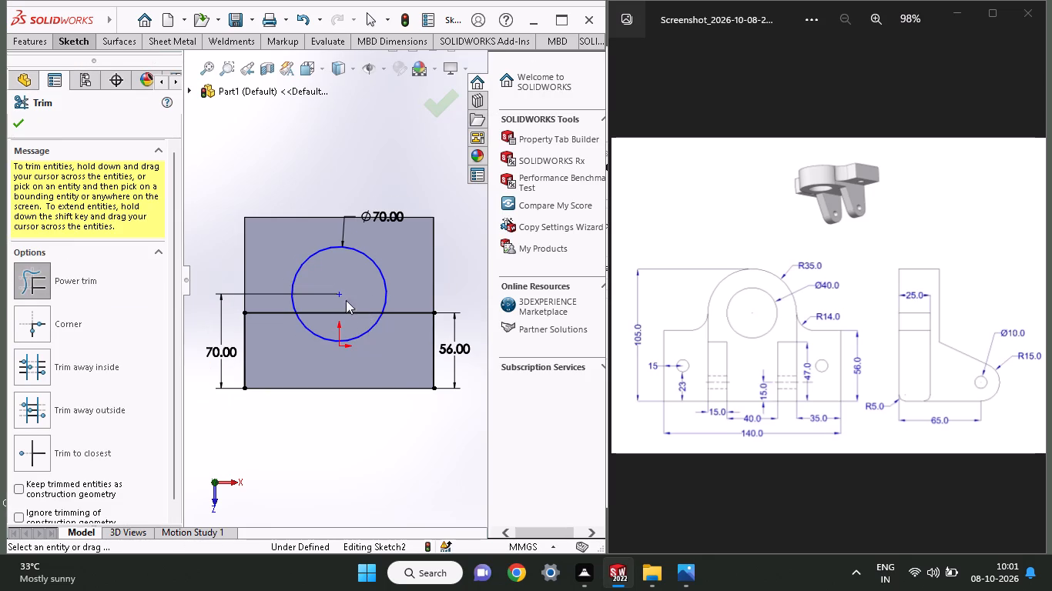
{"action": "left_click_drag", "start_coordinate": [346, 300], "coordinate": [340, 313]}
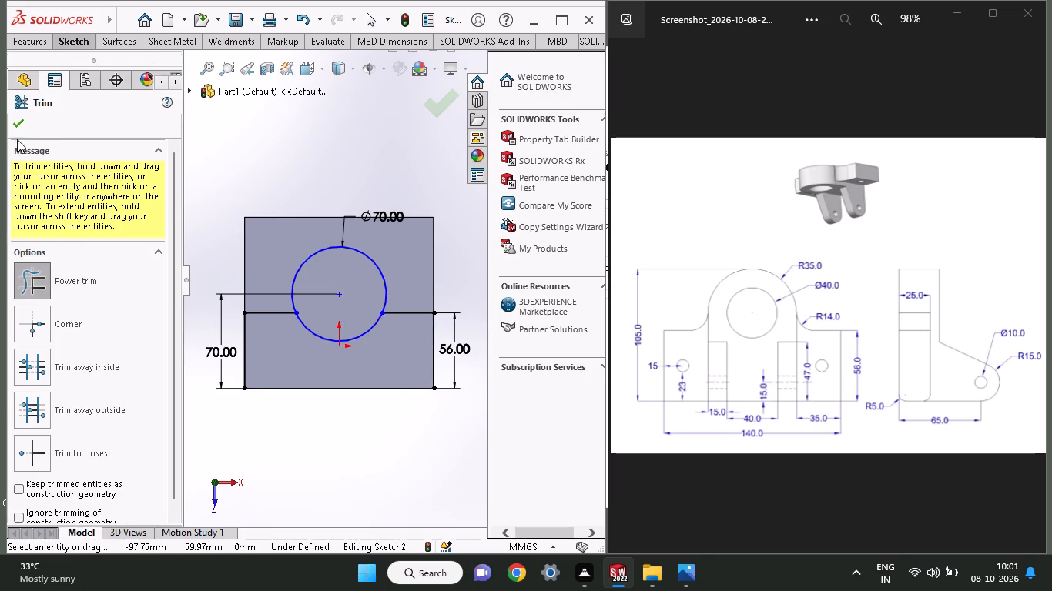
{"action": "left_click", "coordinate": [16, 131]}
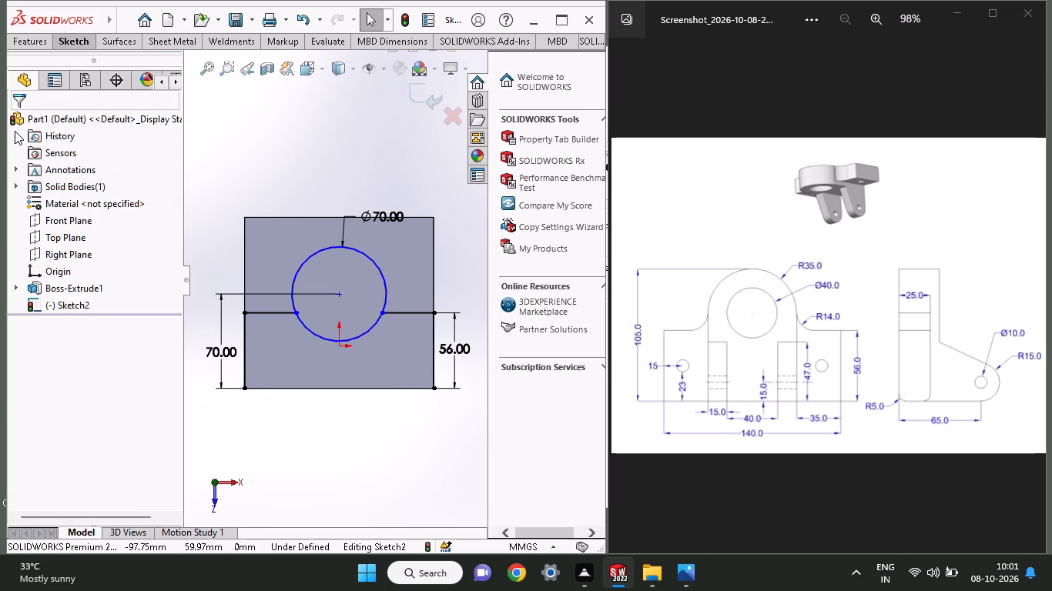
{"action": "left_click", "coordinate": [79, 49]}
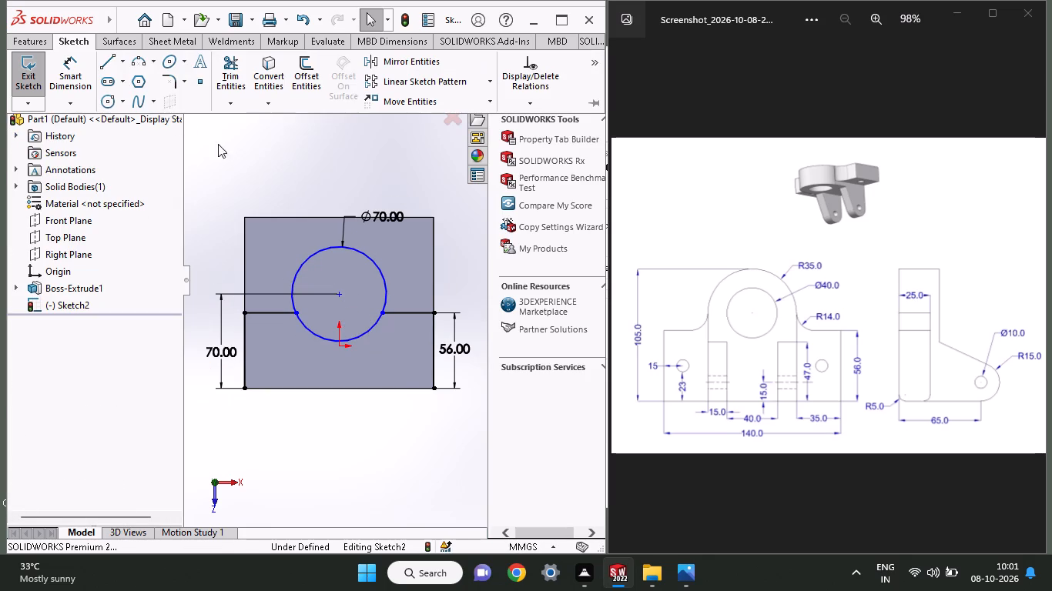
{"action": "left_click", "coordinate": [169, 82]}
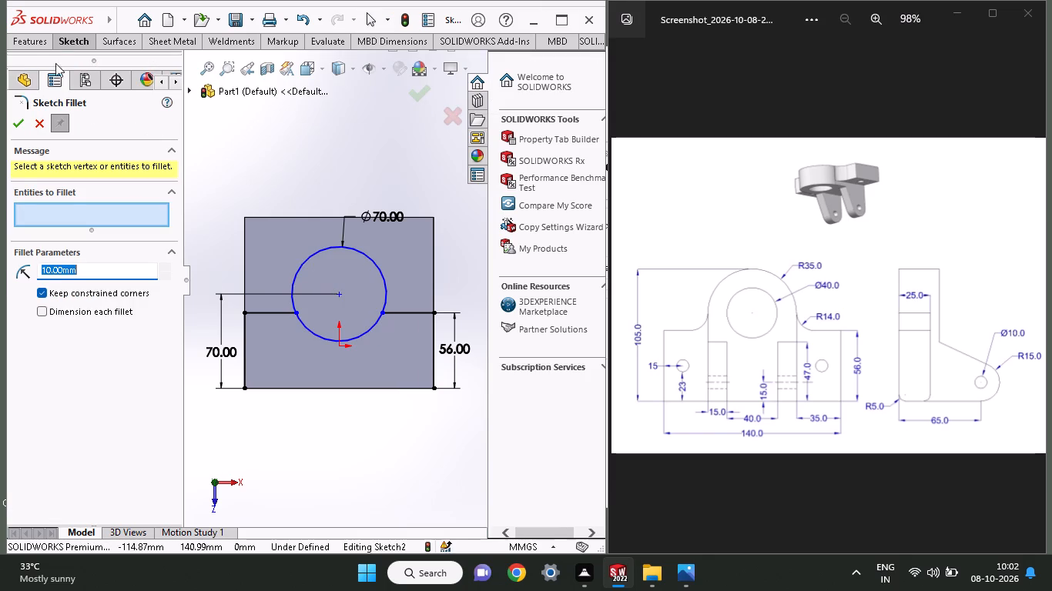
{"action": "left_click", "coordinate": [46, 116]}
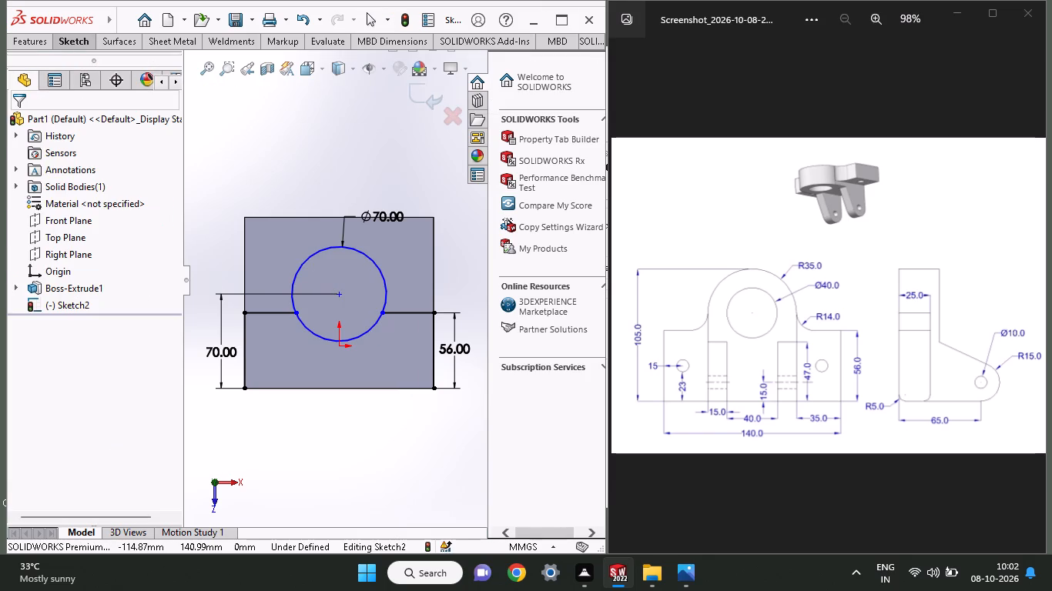
Trim away the 70 mm circle's lower arc below the horizontal line, leaving the upper arc.
{"action": "left_click", "coordinate": [83, 39]}
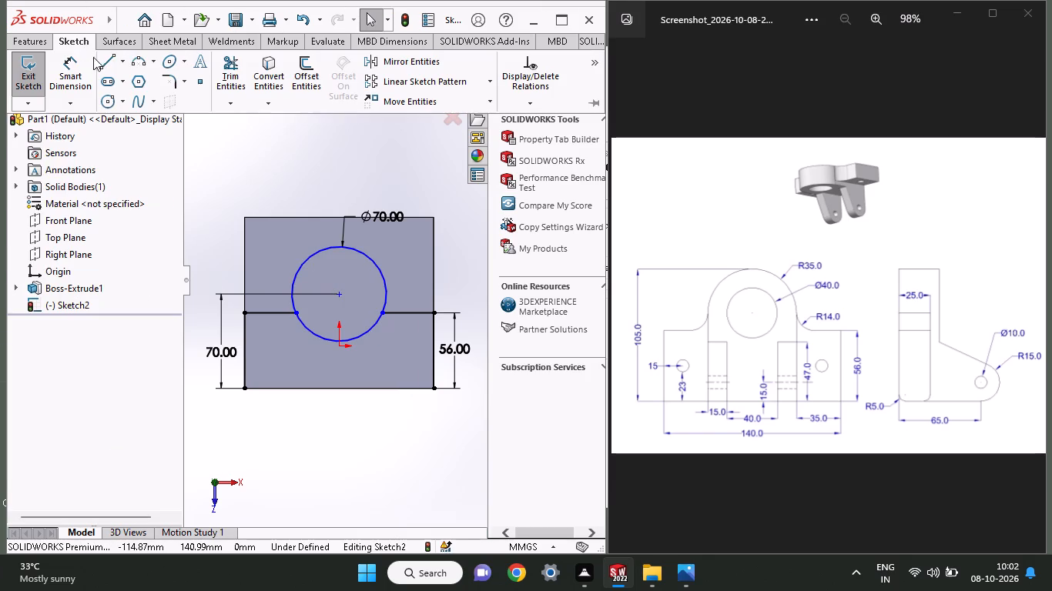
{"action": "left_click", "coordinate": [223, 67]}
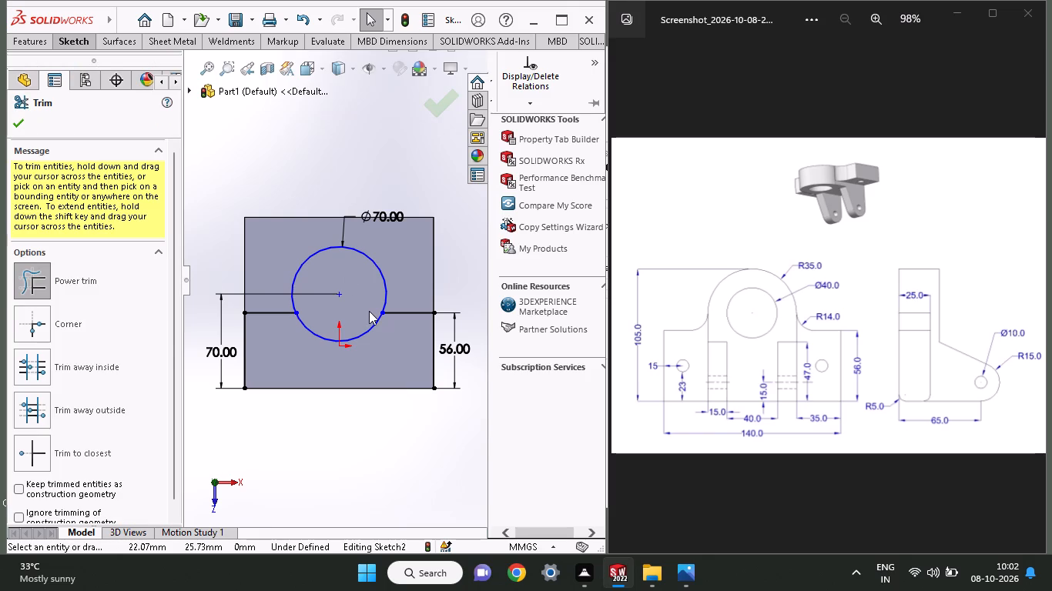
{"action": "left_click_drag", "start_coordinate": [347, 299], "coordinate": [347, 352]}
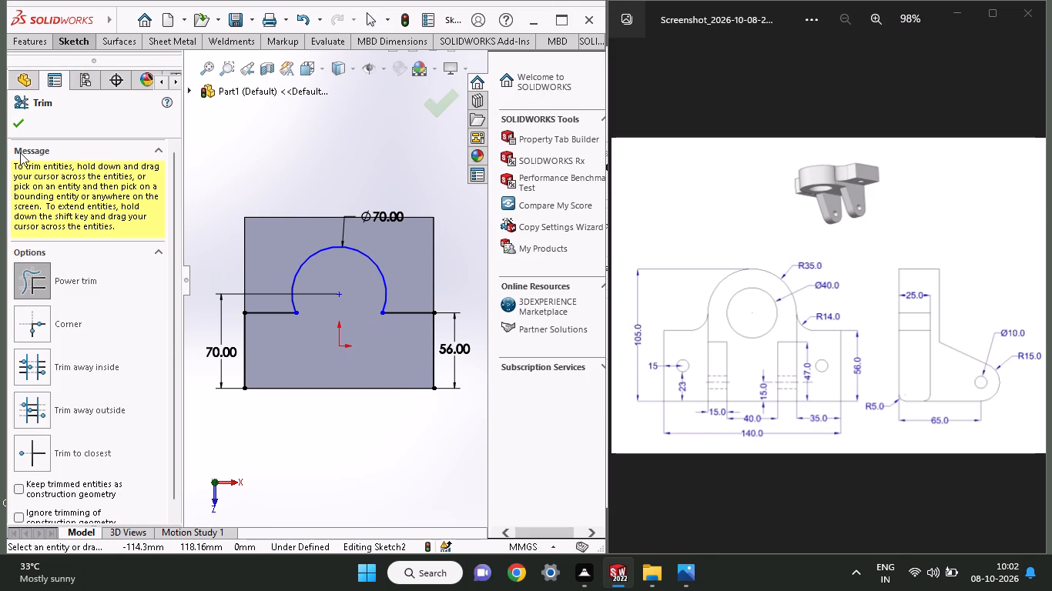
{"action": "left_click", "coordinate": [18, 125]}
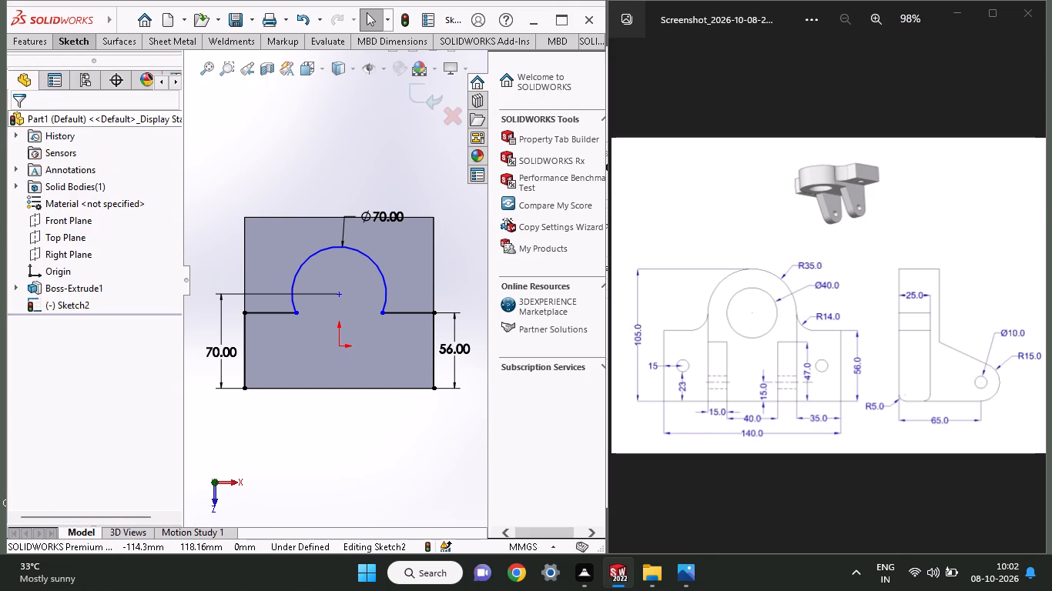
Add a 14 mm sketch fillet between the 70 mm arc and the horizontal line on its right side.
{"action": "left_click", "coordinate": [83, 38]}
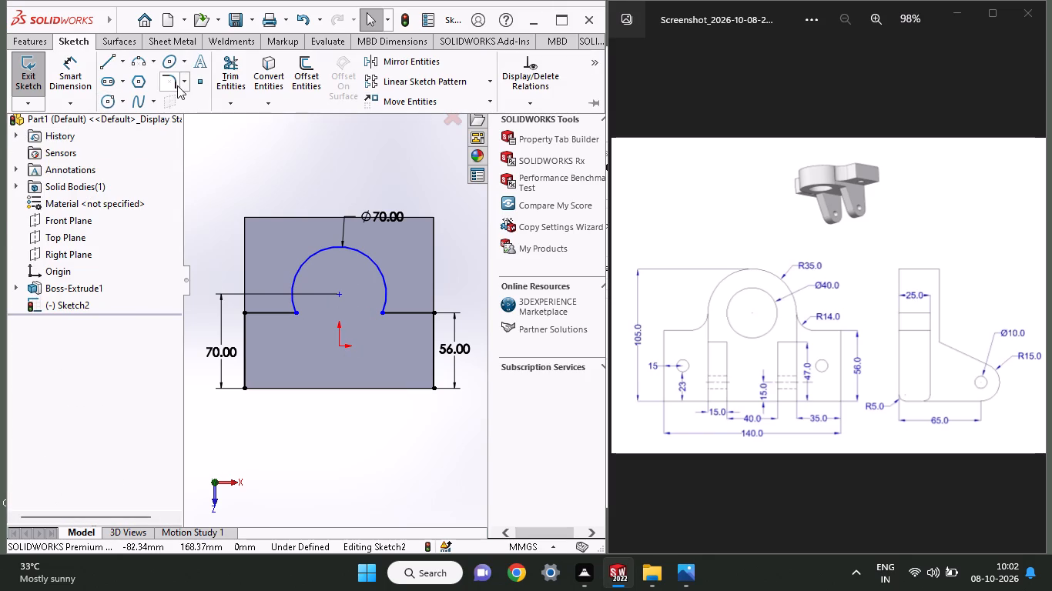
{"action": "left_click", "coordinate": [177, 85]}
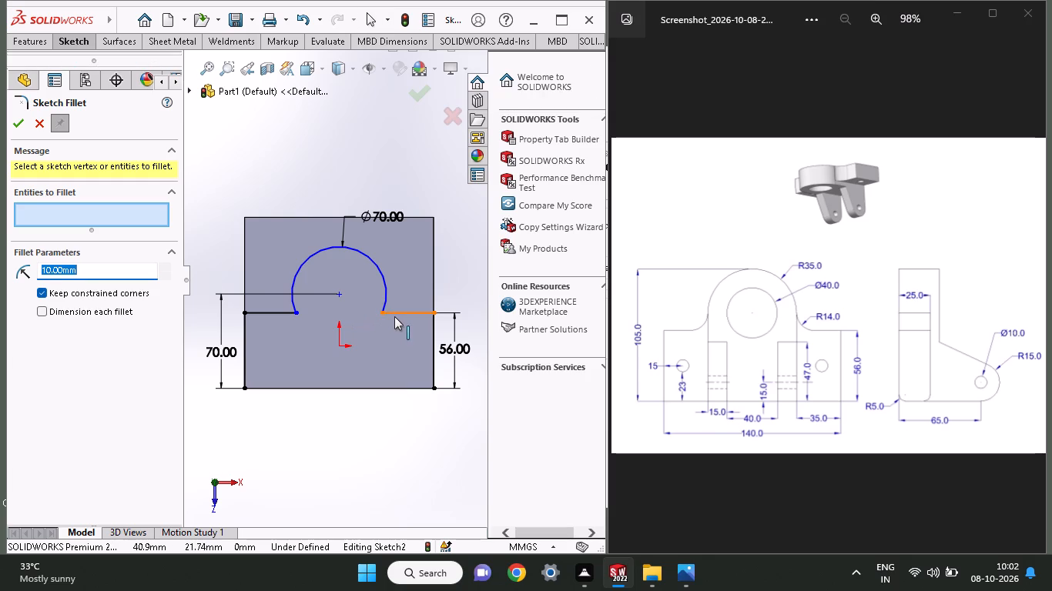
{"action": "left_click", "coordinate": [397, 316]}
{"action": "left_click", "coordinate": [387, 292]}
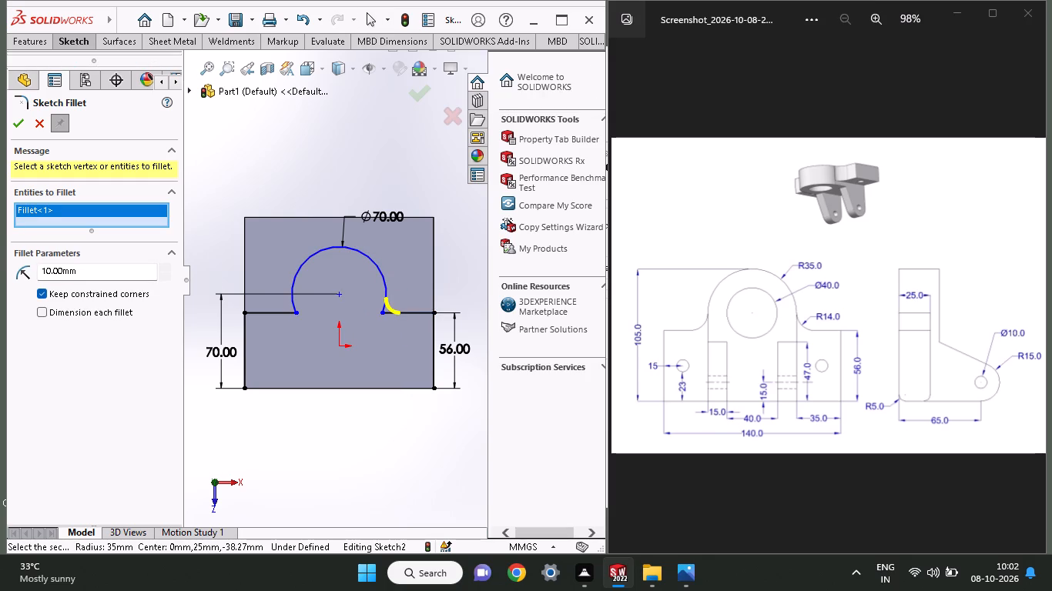
{"action": "left_click_drag", "start_coordinate": [89, 273], "coordinate": [0, 287]}
{"action": "type", "text": "14"}
{"action": "key", "text": "Return"}
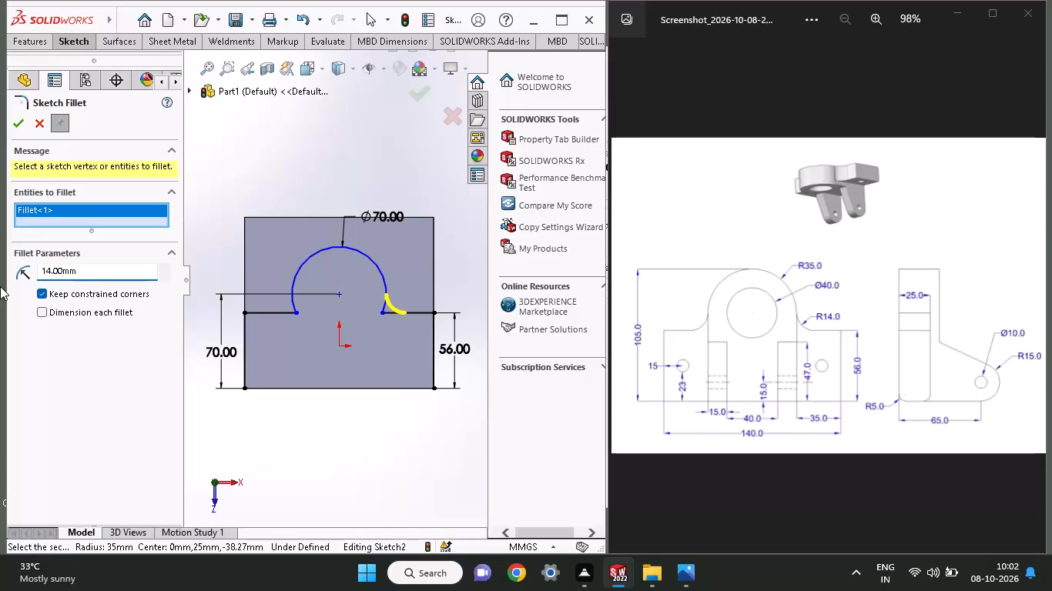
{"action": "left_click", "coordinate": [15, 119]}
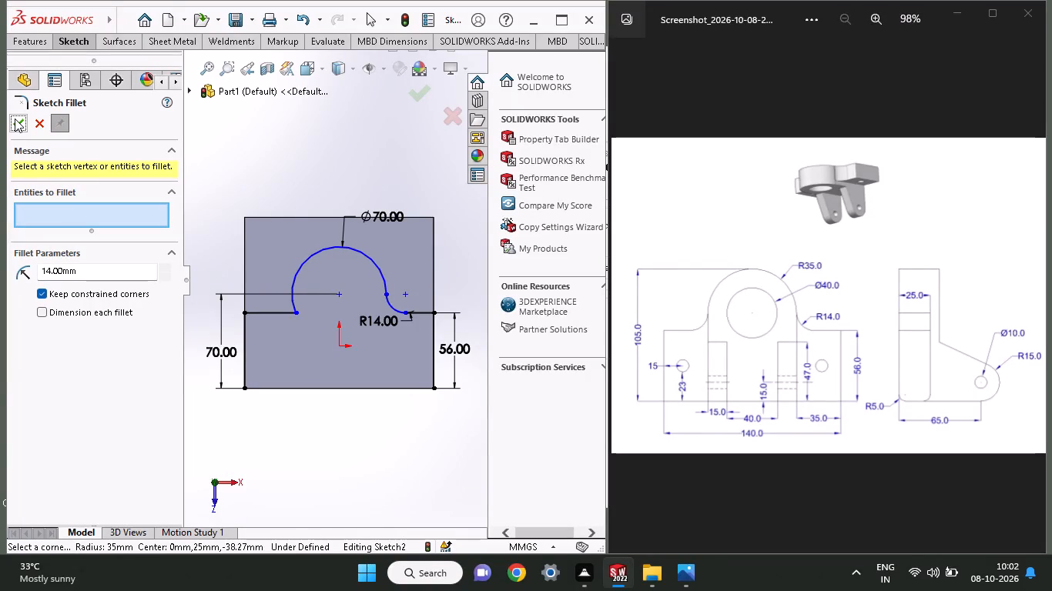
{"action": "left_click", "coordinate": [15, 127]}
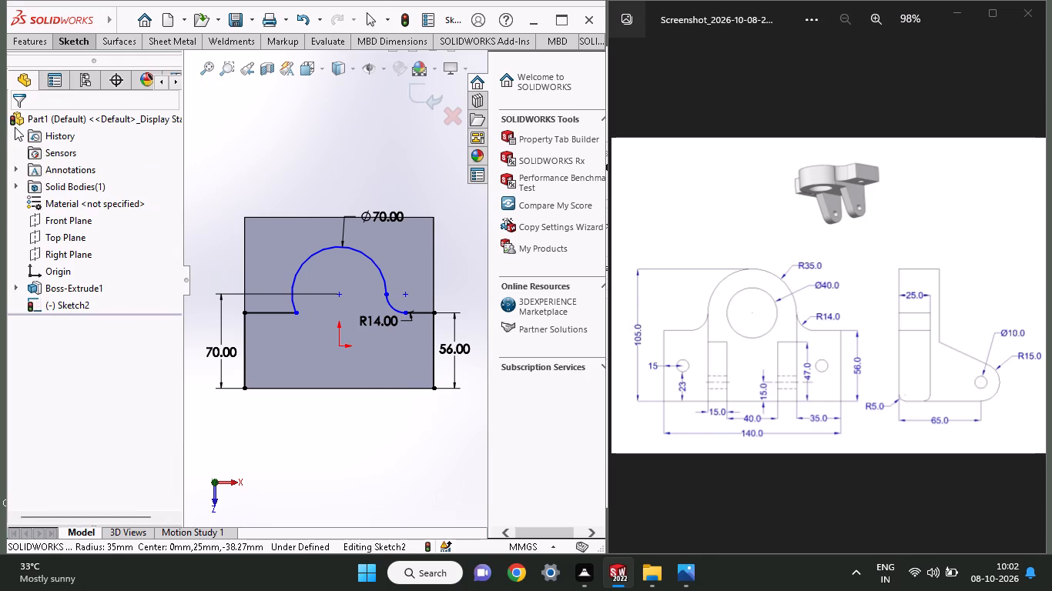
Add a 14 mm sketch fillet where the 70 mm arc meets the left horizontal line.
{"action": "left_click", "coordinate": [59, 41]}
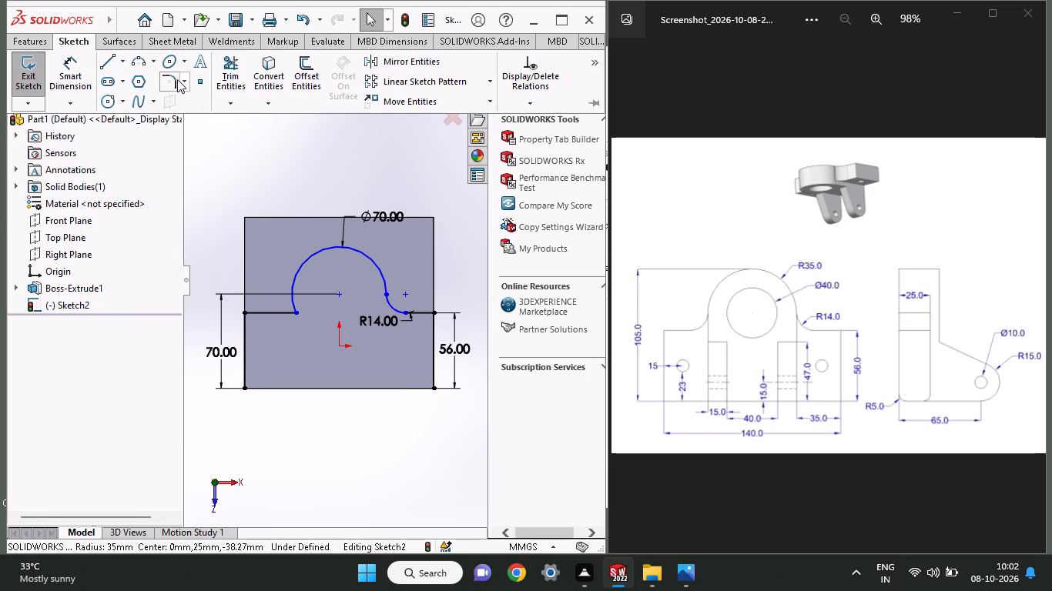
{"action": "left_click", "coordinate": [167, 78]}
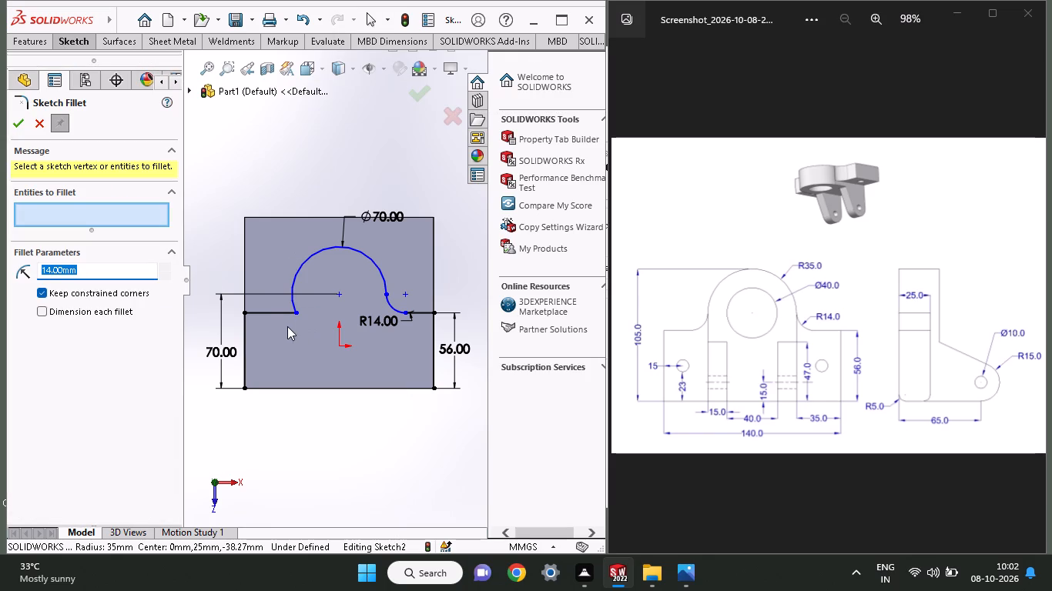
{"action": "left_click", "coordinate": [295, 314]}
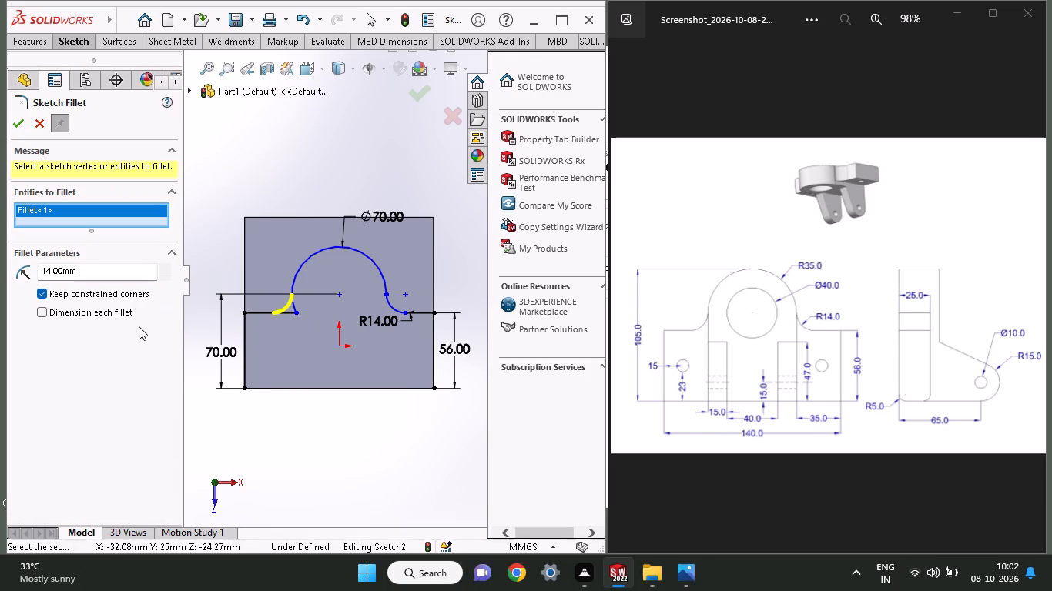
{"action": "left_click", "coordinate": [20, 122]}
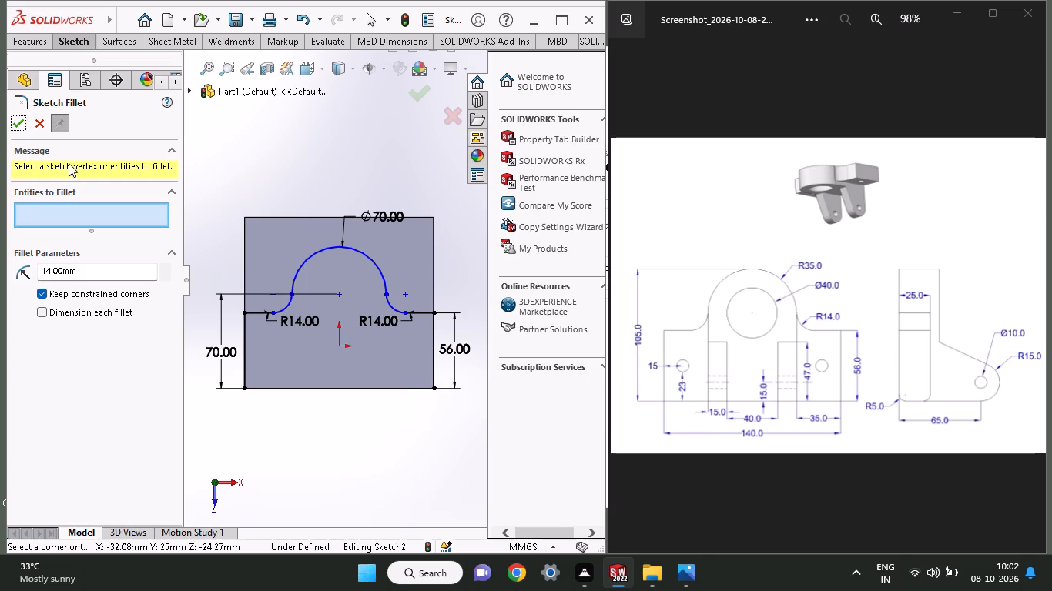
{"action": "left_click", "coordinate": [22, 125]}
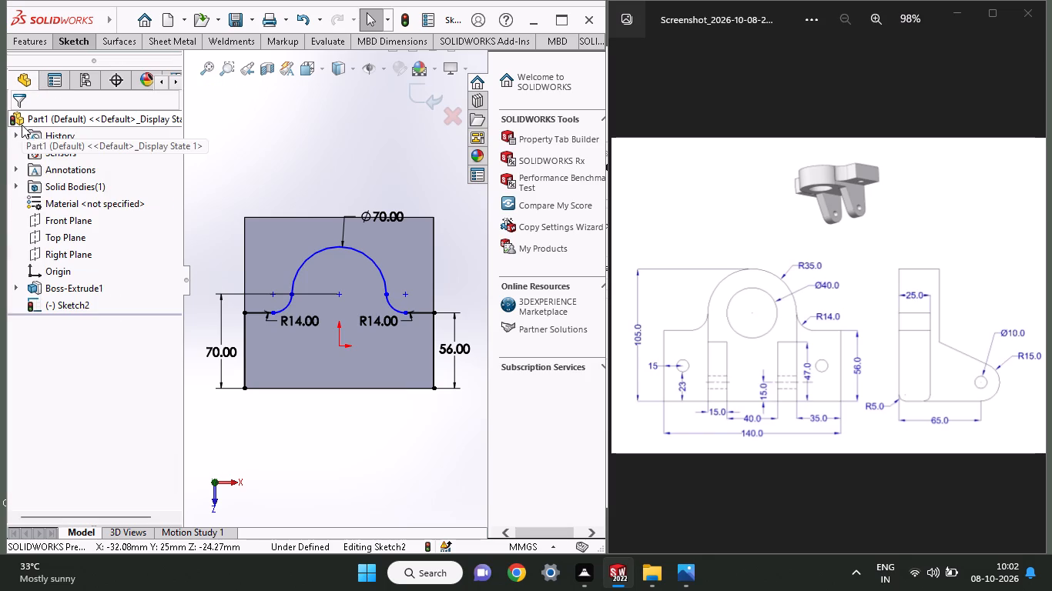
Draw a corner rectangle over the plate's outline, from its upper-left corner to its lower-right corner.
{"action": "left_click", "coordinate": [68, 37]}
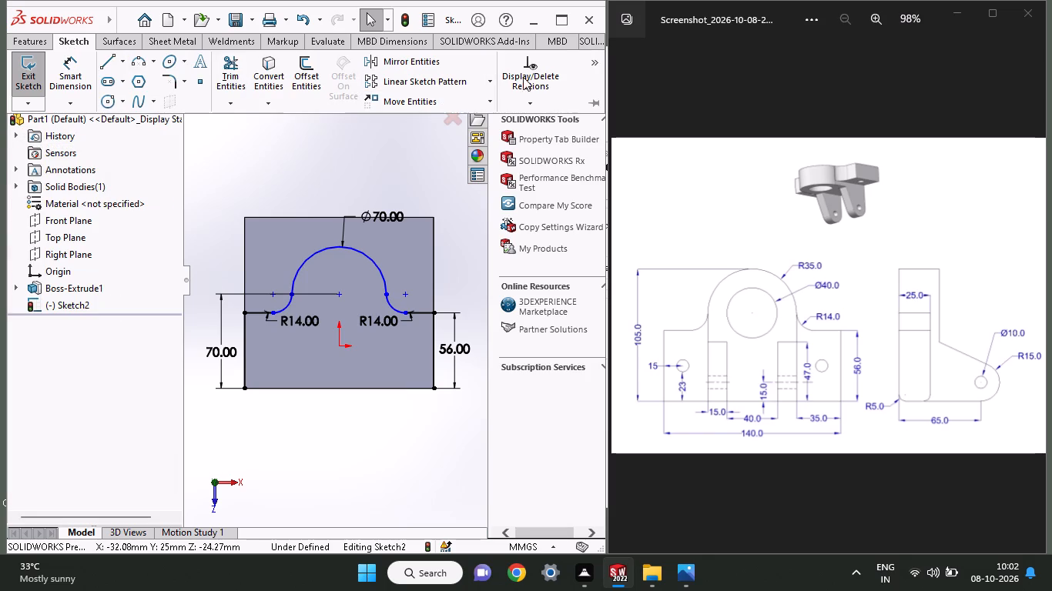
{"action": "left_click", "coordinate": [586, 70]}
{"action": "left_click", "coordinate": [503, 129]}
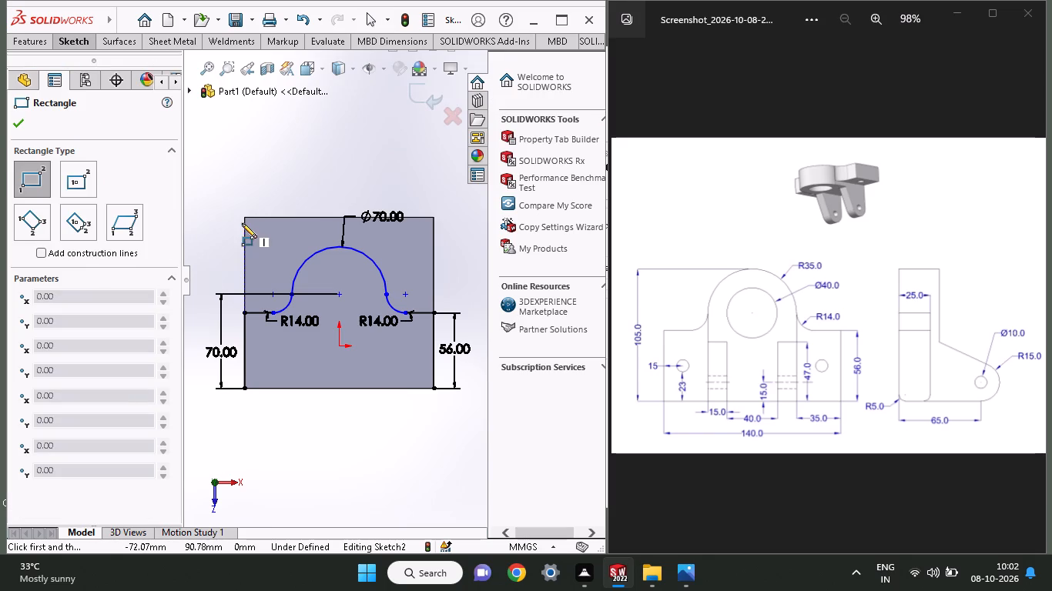
{"action": "left_click", "coordinate": [249, 215]}
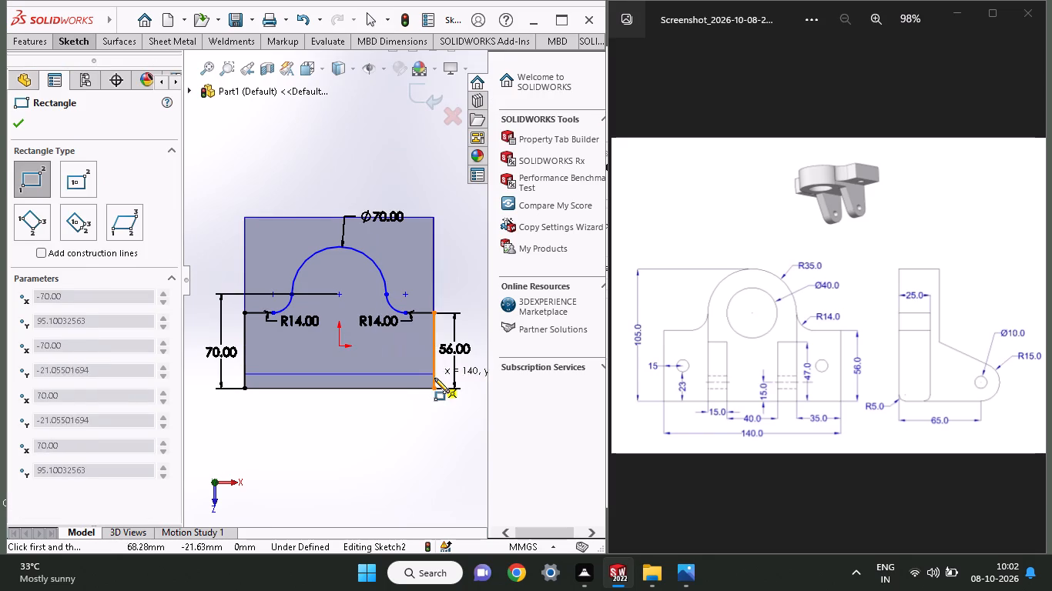
{"action": "left_click", "coordinate": [434, 388]}
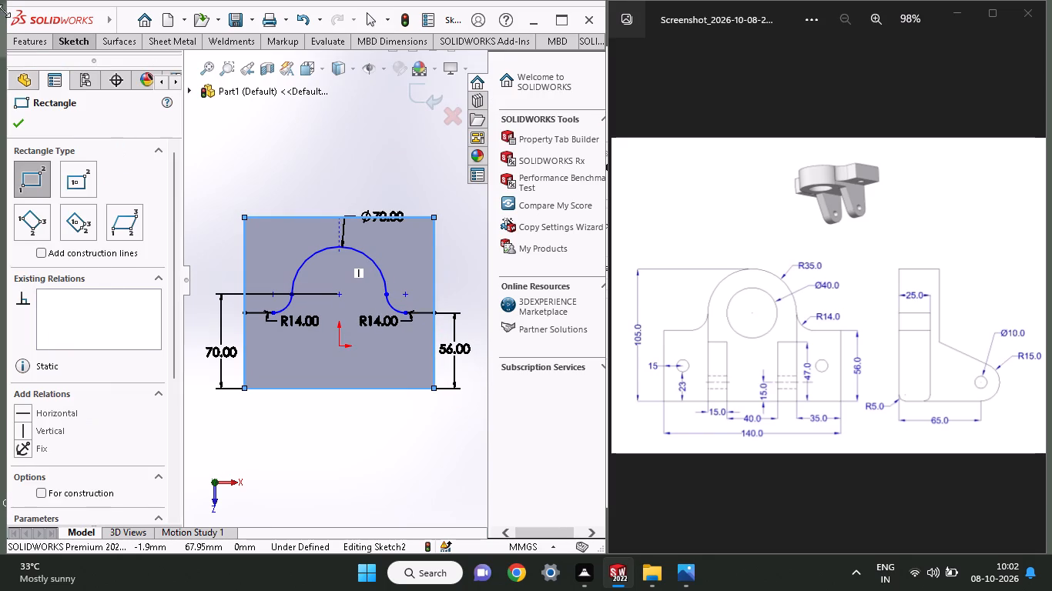
Extrude-cut the sketch region outside the lobe profile, blind 91 mm in the first direction and 61 mm in the second.
{"action": "left_click", "coordinate": [22, 130]}
{"action": "left_click", "coordinate": [32, 41]}
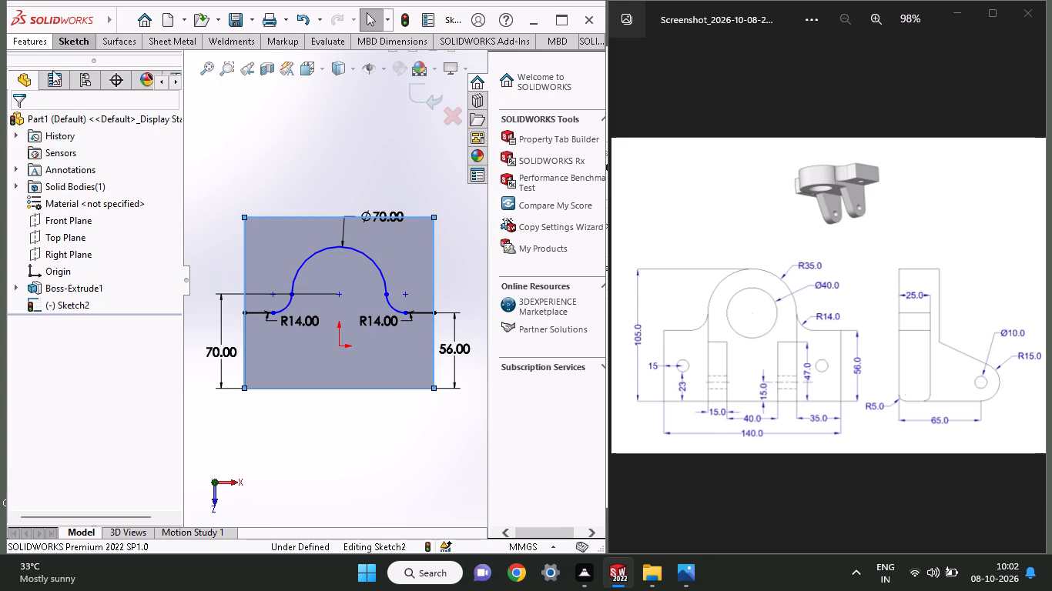
{"action": "left_click", "coordinate": [221, 79]}
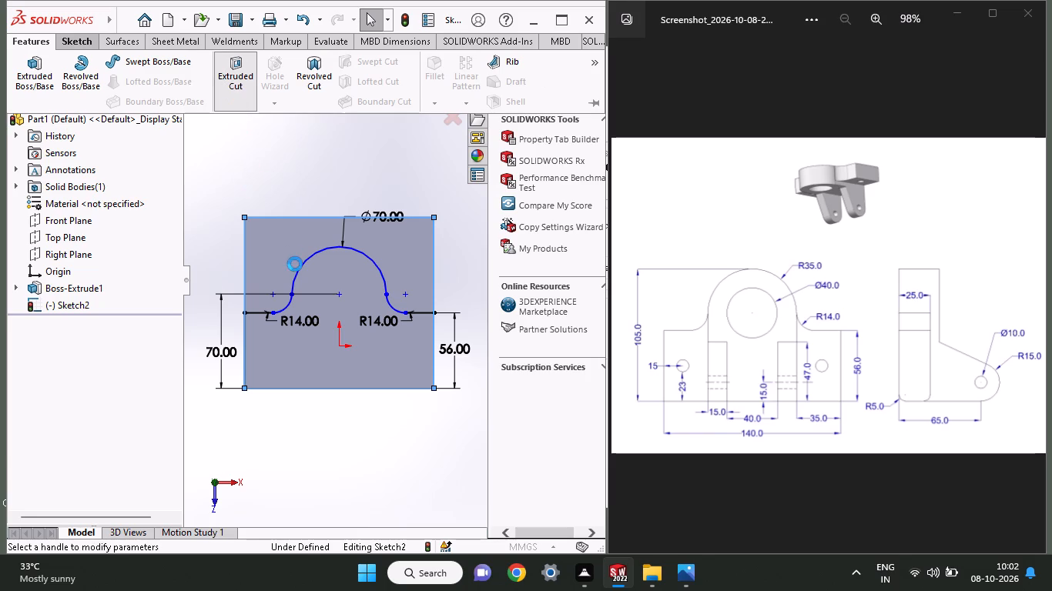
{"action": "left_click", "coordinate": [296, 190]}
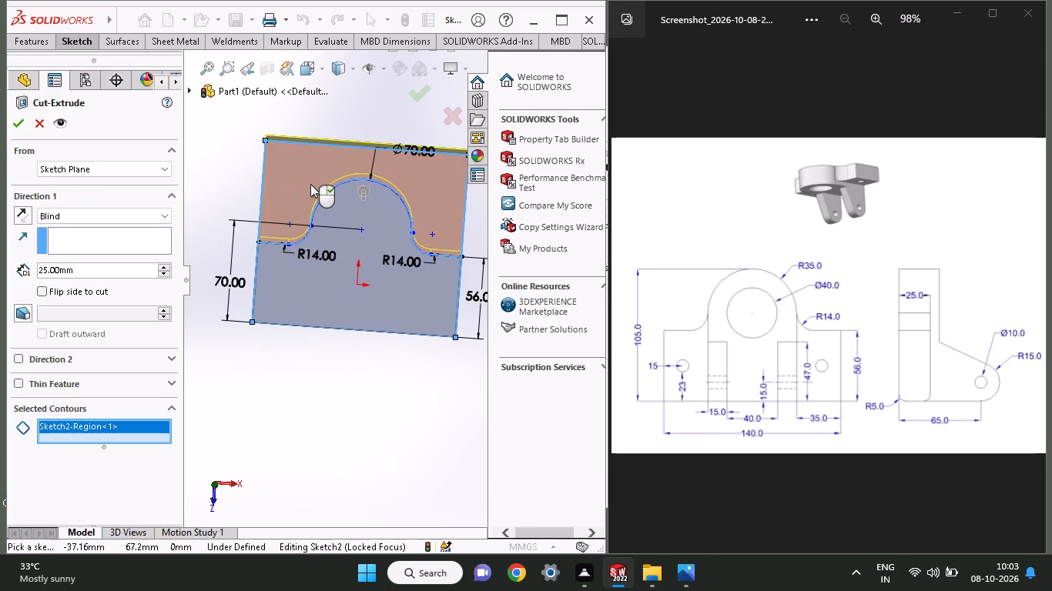
{"action": "middle_click_drag", "start_coordinate": [310, 184], "coordinate": [303, 217]}
{"action": "left_click_drag", "start_coordinate": [362, 184], "coordinate": [364, 170]}
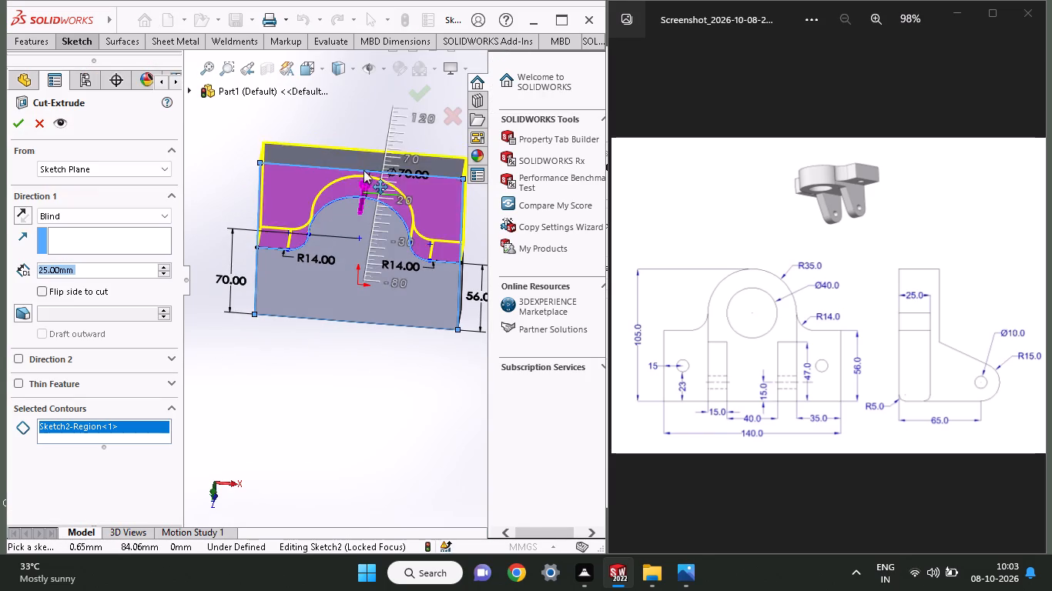
{"action": "left_click_drag", "start_coordinate": [364, 170], "coordinate": [366, 138]}
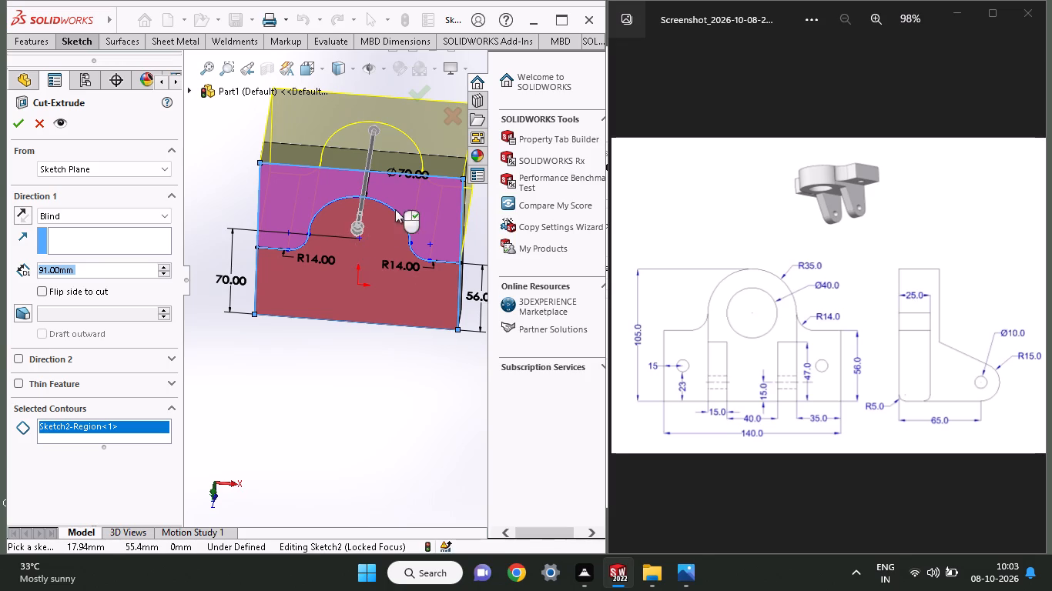
{"action": "left_click_drag", "start_coordinate": [353, 235], "coordinate": [350, 263]}
{"action": "left_click", "coordinate": [13, 121]}
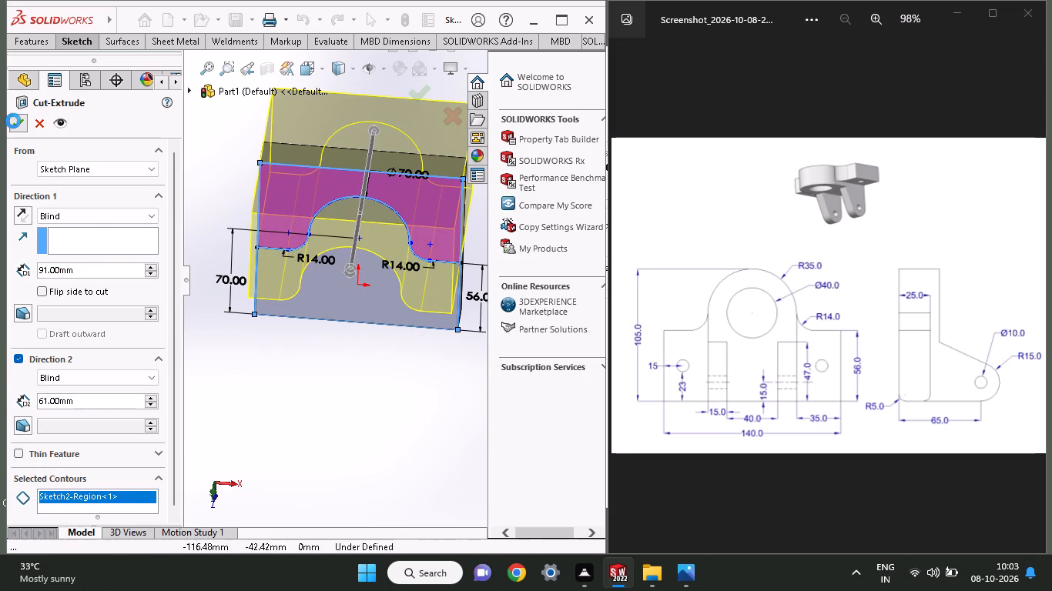
Start a sketch on the plate's large flat face and draw a 35 mm radius circle concentric with the lobe's arc.
{"action": "middle_click_drag", "start_coordinate": [281, 351], "coordinate": [281, 319]}
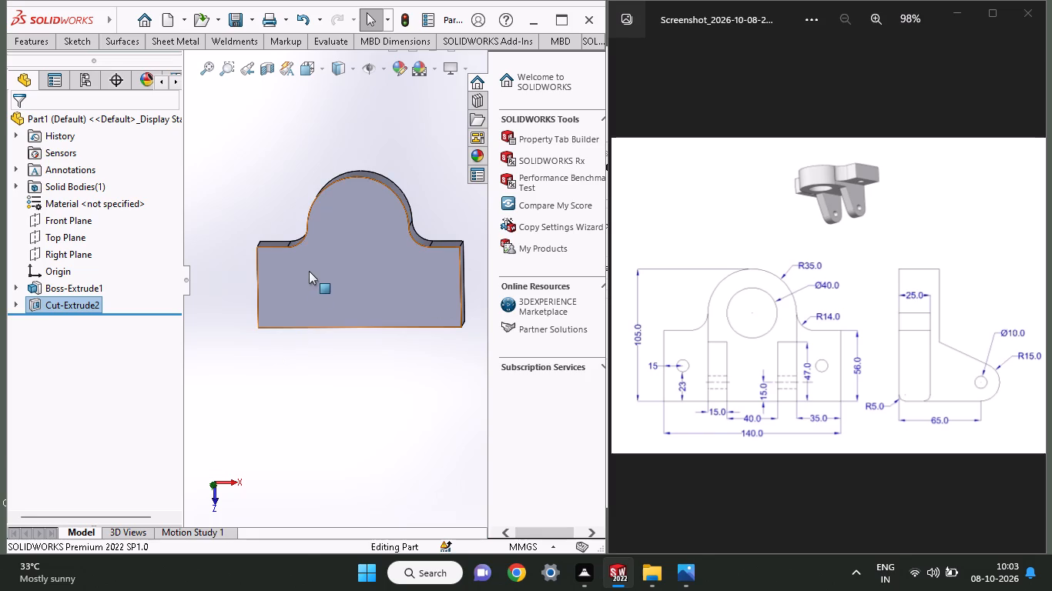
{"action": "left_click", "coordinate": [333, 225]}
{"action": "left_click", "coordinate": [411, 182]}
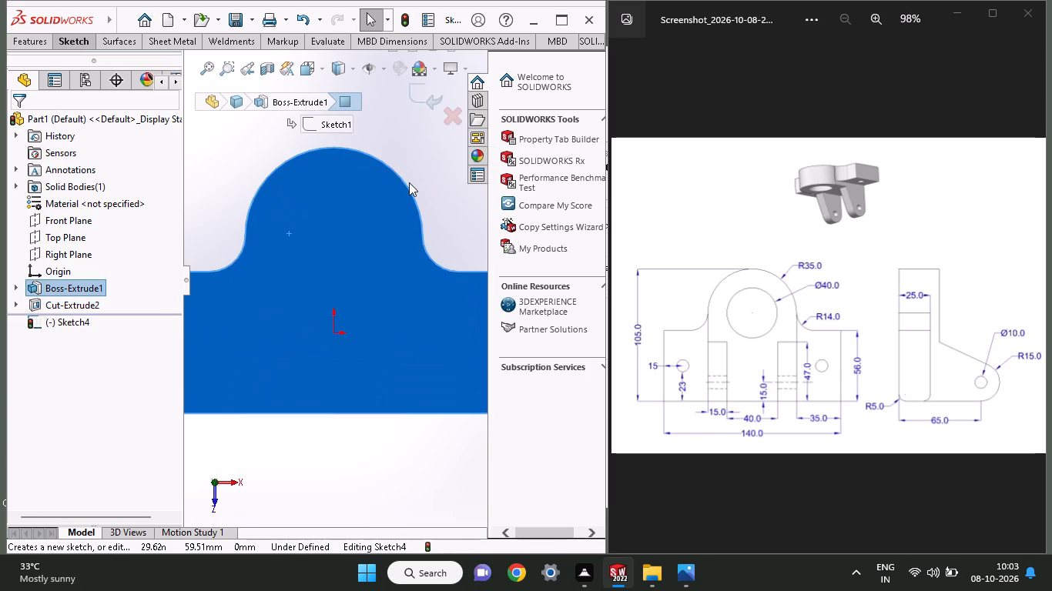
{"action": "left_click", "coordinate": [85, 49]}
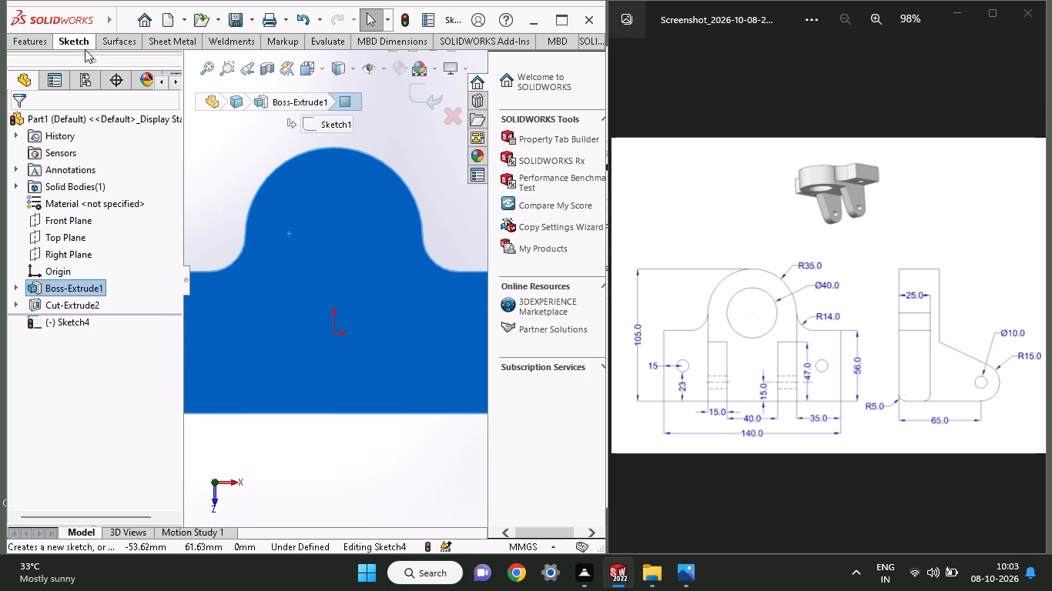
{"action": "left_click", "coordinate": [110, 94]}
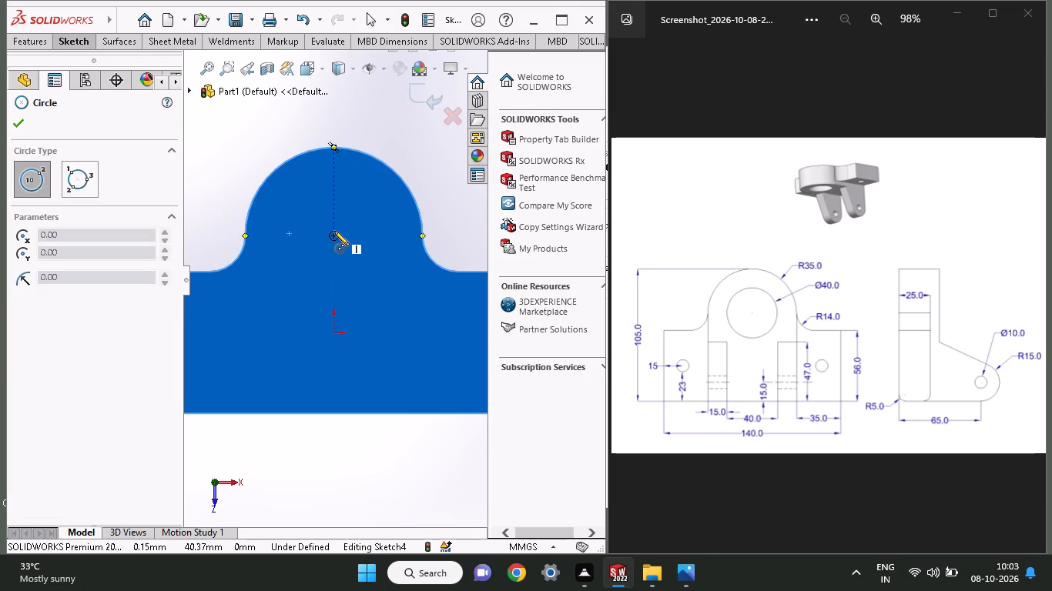
{"action": "left_click", "coordinate": [334, 236]}
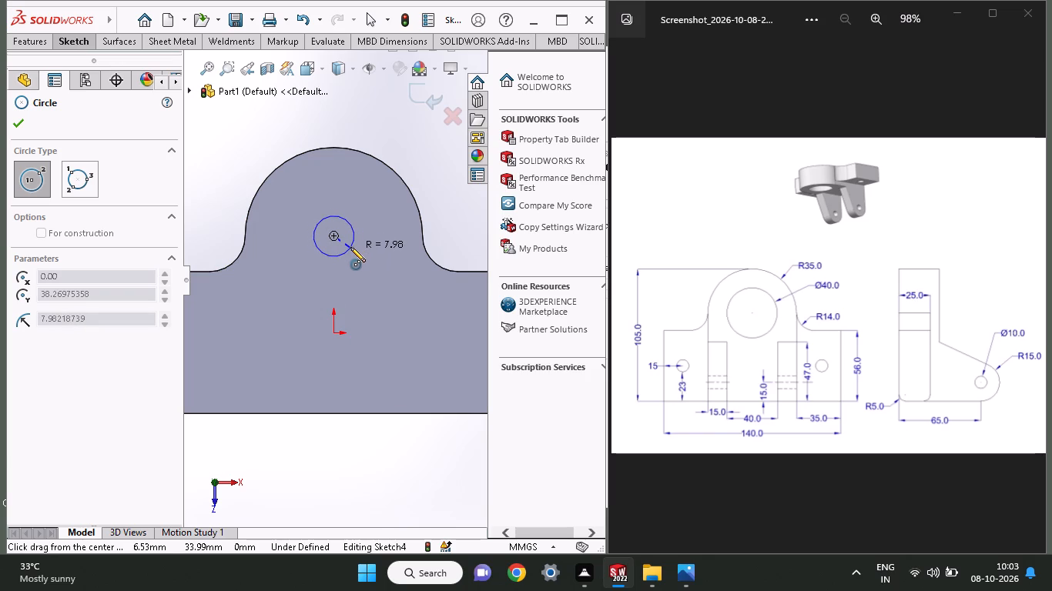
{"action": "left_click", "coordinate": [366, 157]}
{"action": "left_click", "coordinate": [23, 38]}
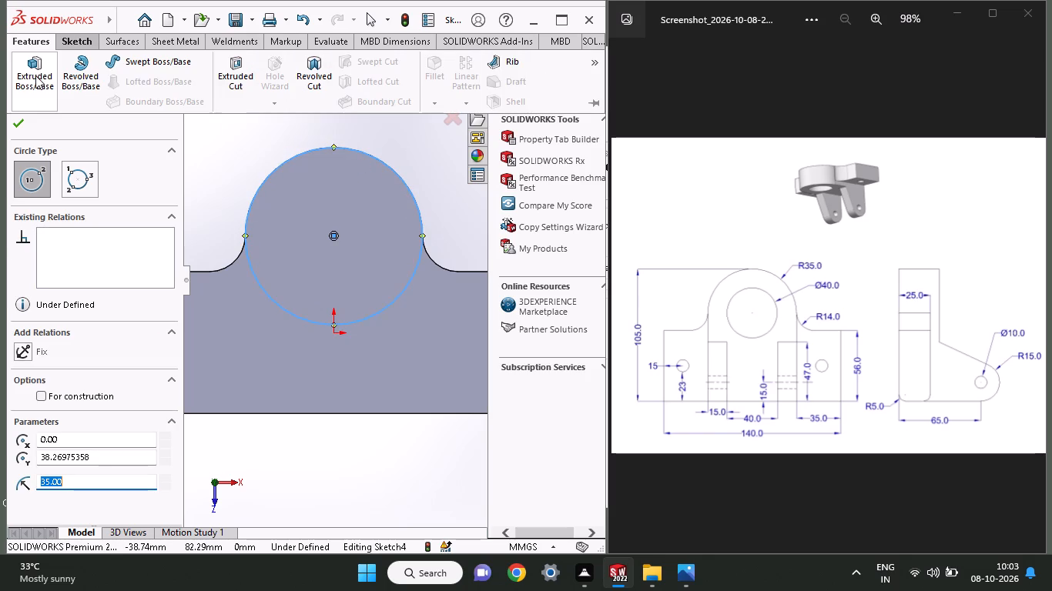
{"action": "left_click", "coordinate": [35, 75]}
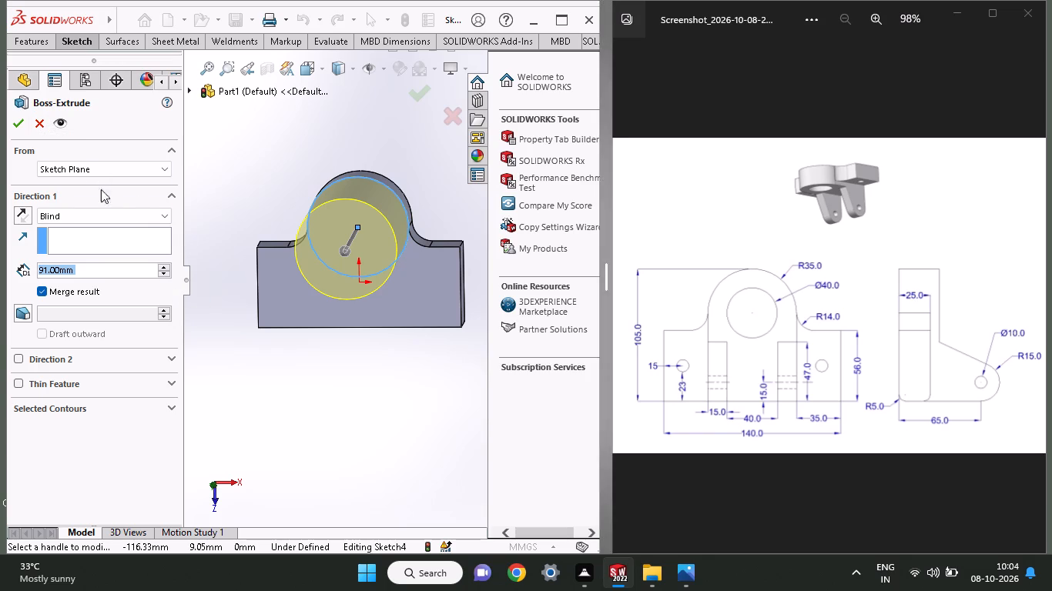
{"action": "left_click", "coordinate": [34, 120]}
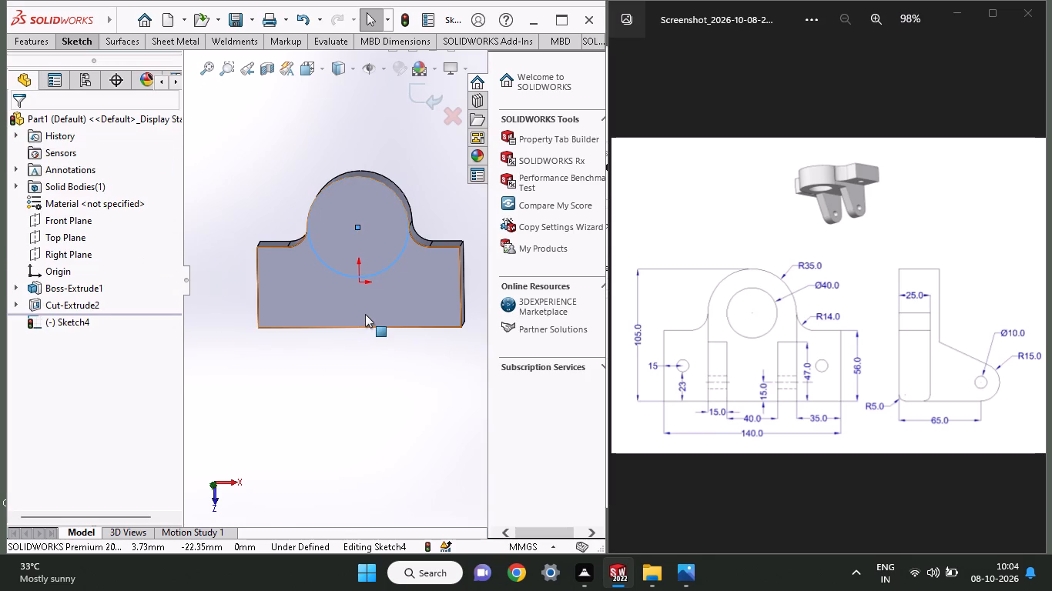
Exit the circle sketch on the plate's large face.
{"action": "middle_click_drag", "start_coordinate": [365, 314], "coordinate": [316, 306]}
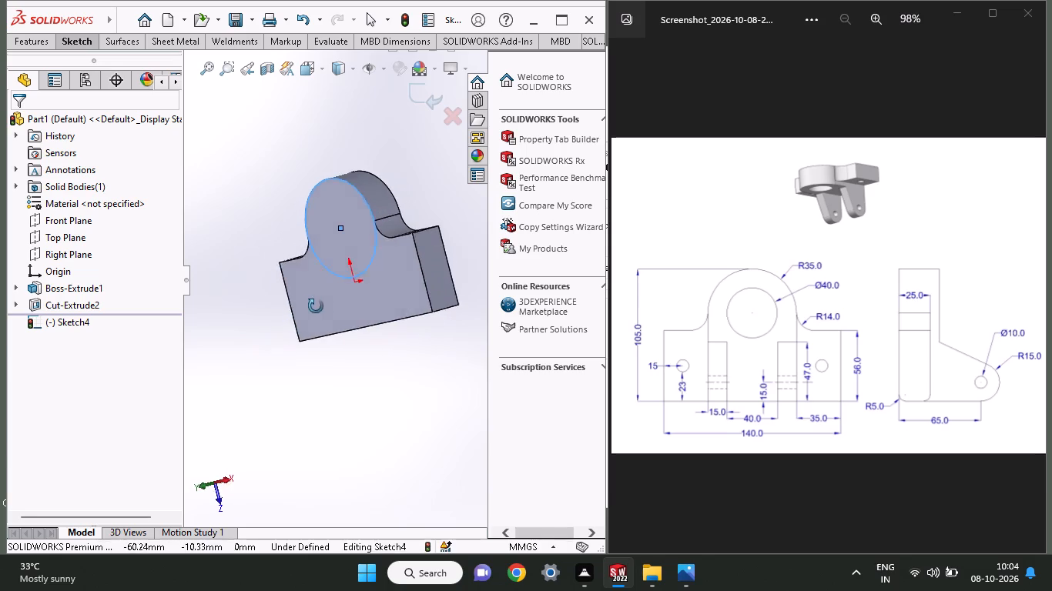
{"action": "middle_click_drag", "start_coordinate": [316, 306], "coordinate": [263, 316]}
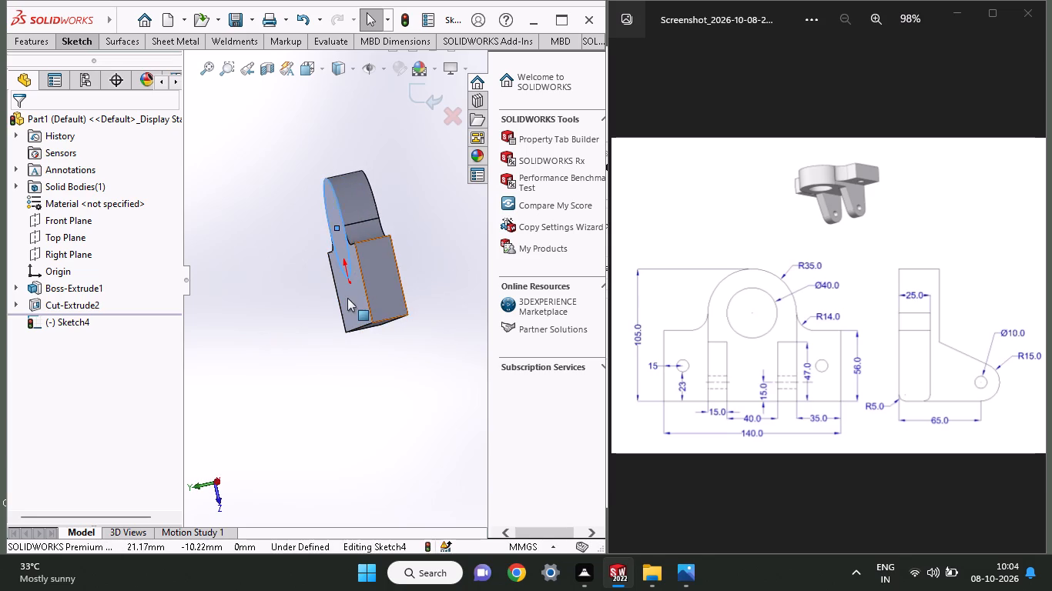
{"action": "left_click", "coordinate": [420, 98]}
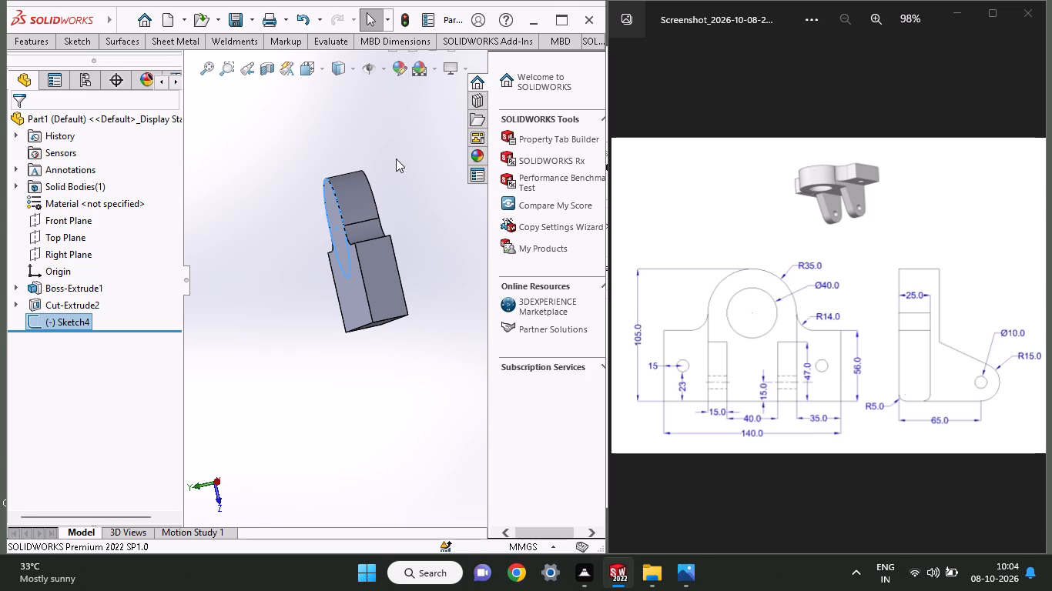
Start a new sketch on the plate's narrow rectangular end face beside the lobe.
{"action": "left_click", "coordinate": [374, 269]}
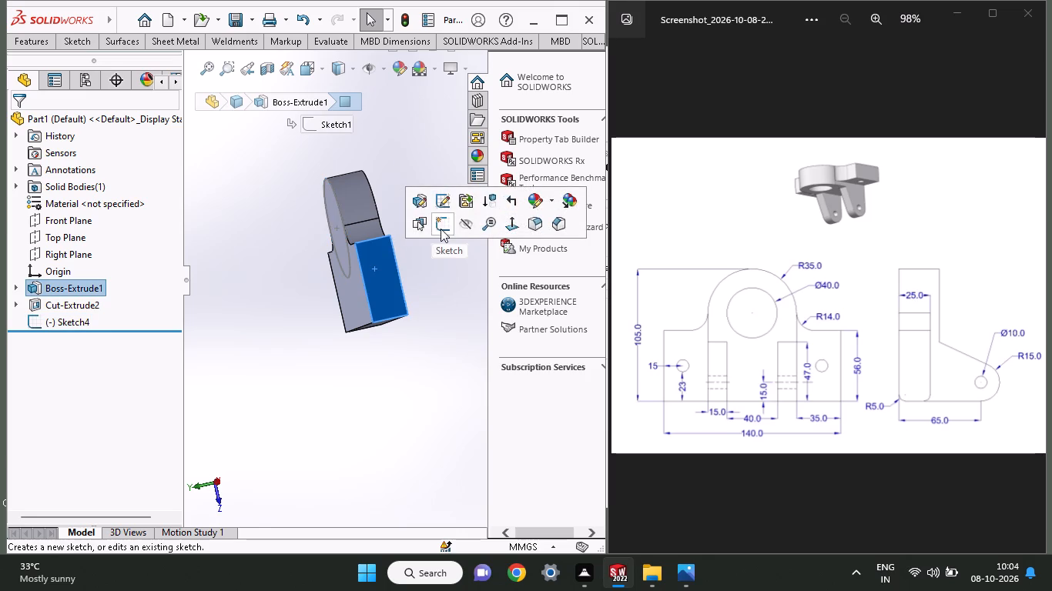
{"action": "left_click", "coordinate": [452, 227]}
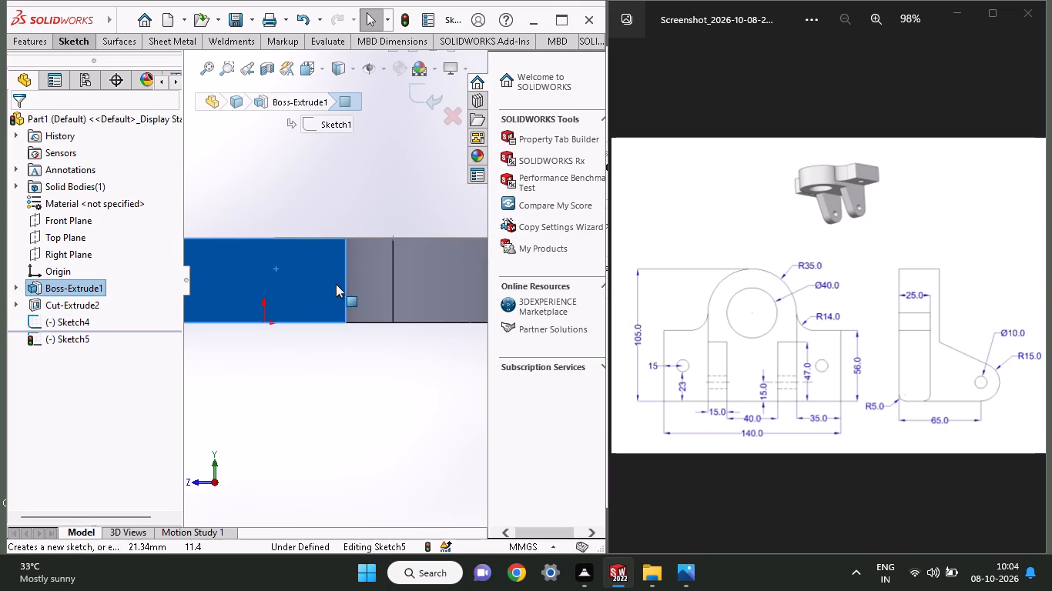
{"action": "scroll", "coordinate": [337, 283], "scroll_direction": "up", "scroll_amount": 2, "text": "ctrl"}
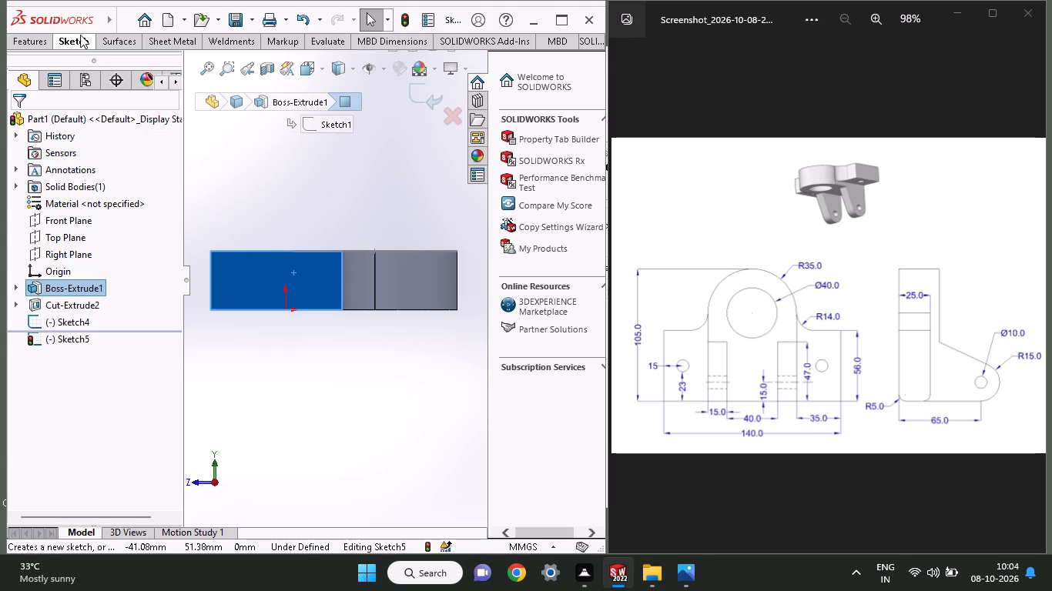
{"action": "middle_click", "coordinate": [245, 285]}
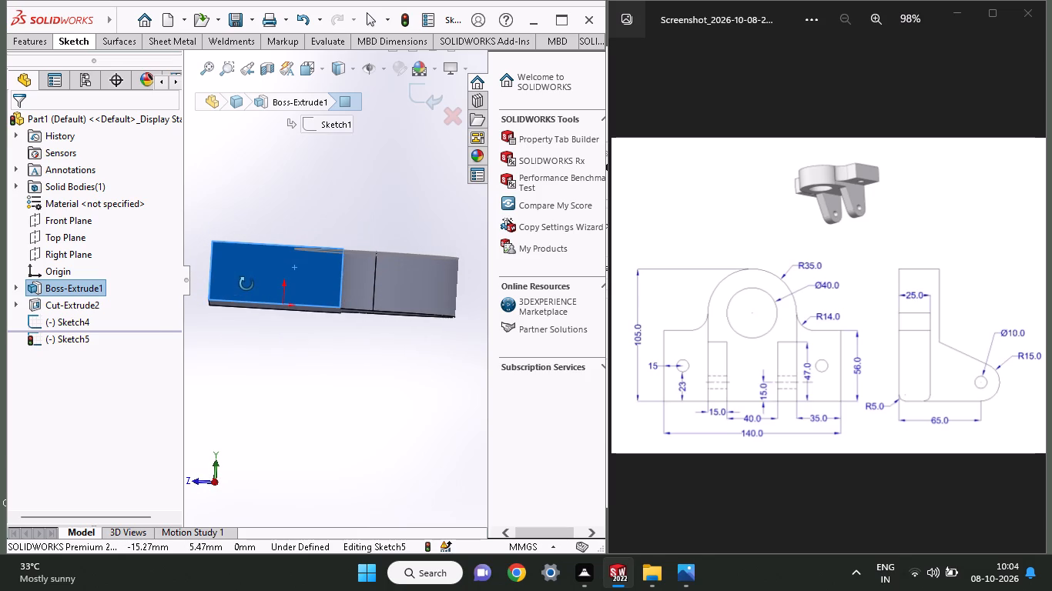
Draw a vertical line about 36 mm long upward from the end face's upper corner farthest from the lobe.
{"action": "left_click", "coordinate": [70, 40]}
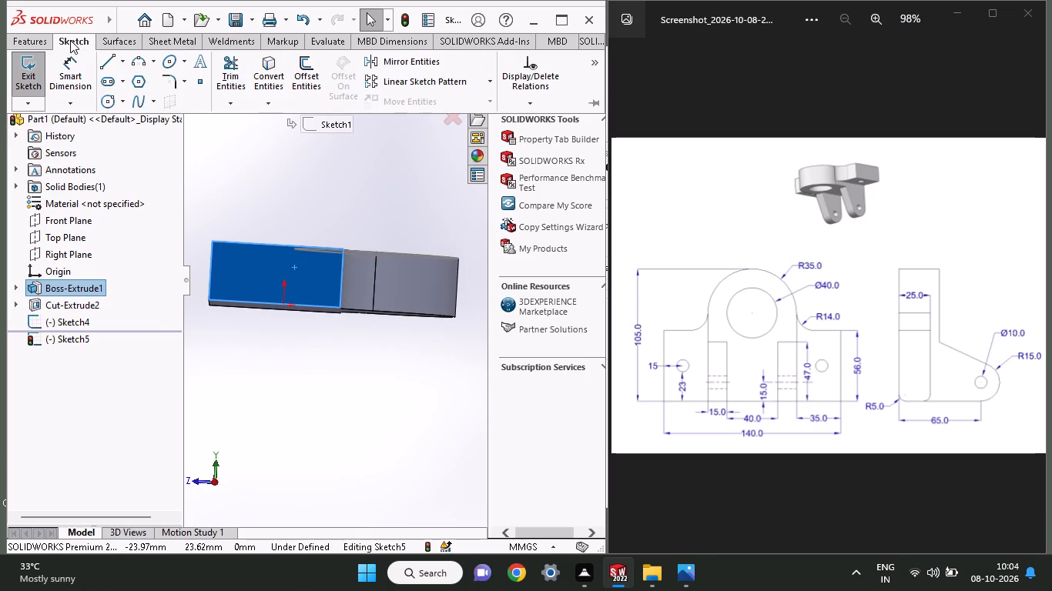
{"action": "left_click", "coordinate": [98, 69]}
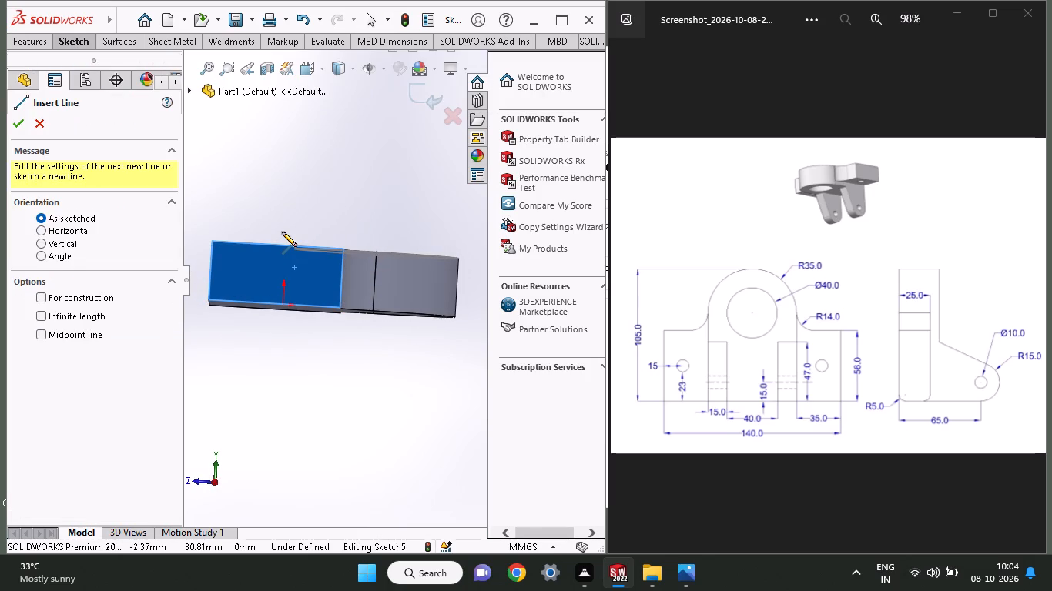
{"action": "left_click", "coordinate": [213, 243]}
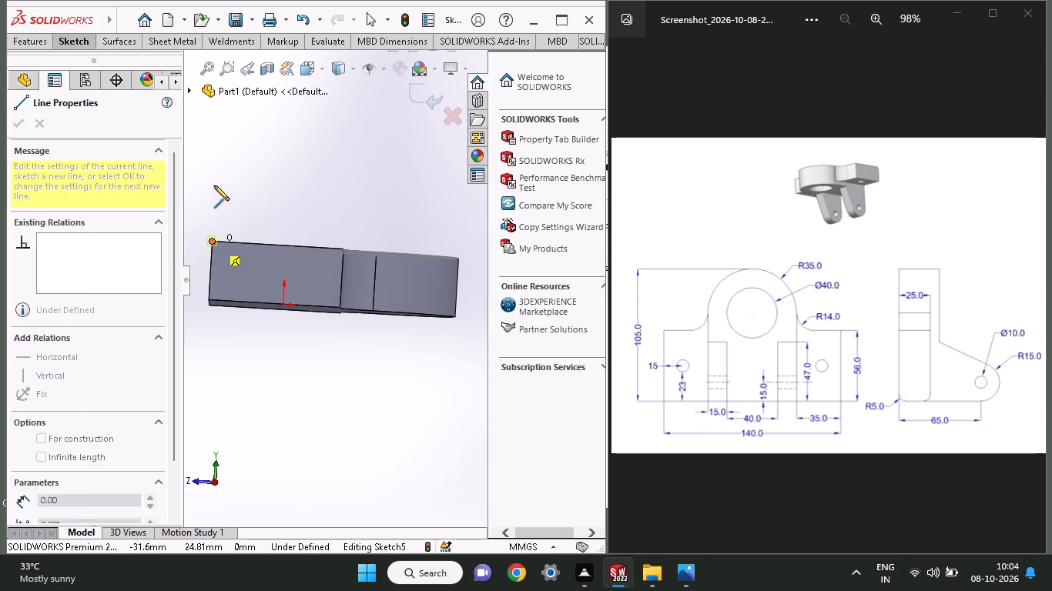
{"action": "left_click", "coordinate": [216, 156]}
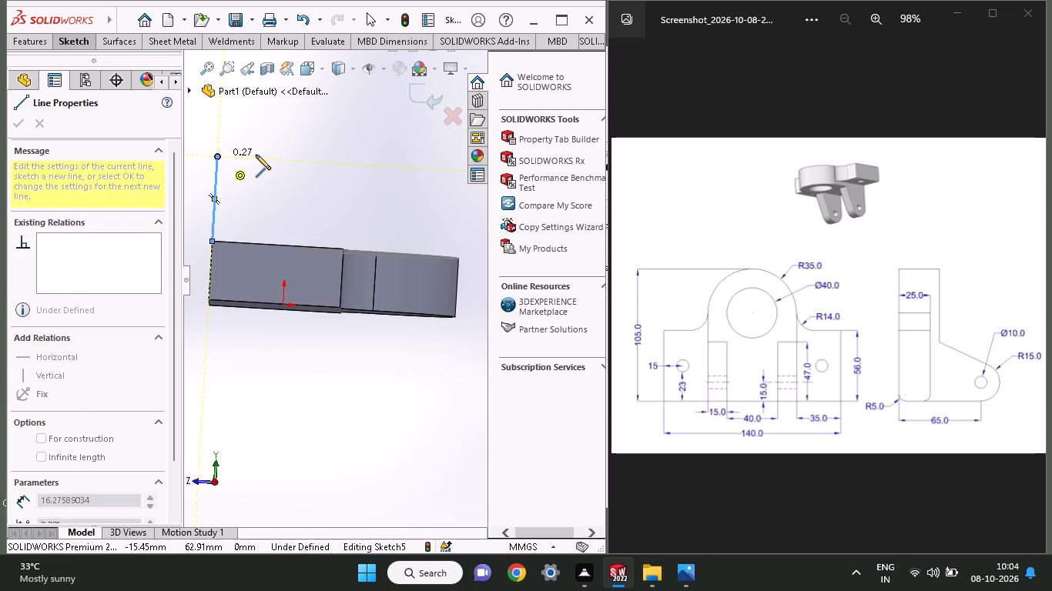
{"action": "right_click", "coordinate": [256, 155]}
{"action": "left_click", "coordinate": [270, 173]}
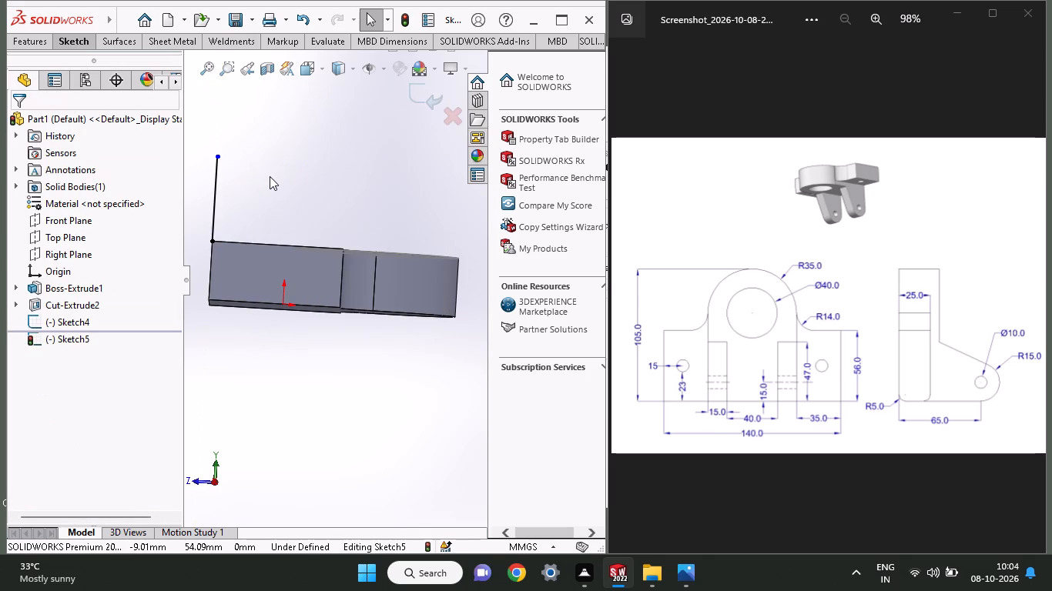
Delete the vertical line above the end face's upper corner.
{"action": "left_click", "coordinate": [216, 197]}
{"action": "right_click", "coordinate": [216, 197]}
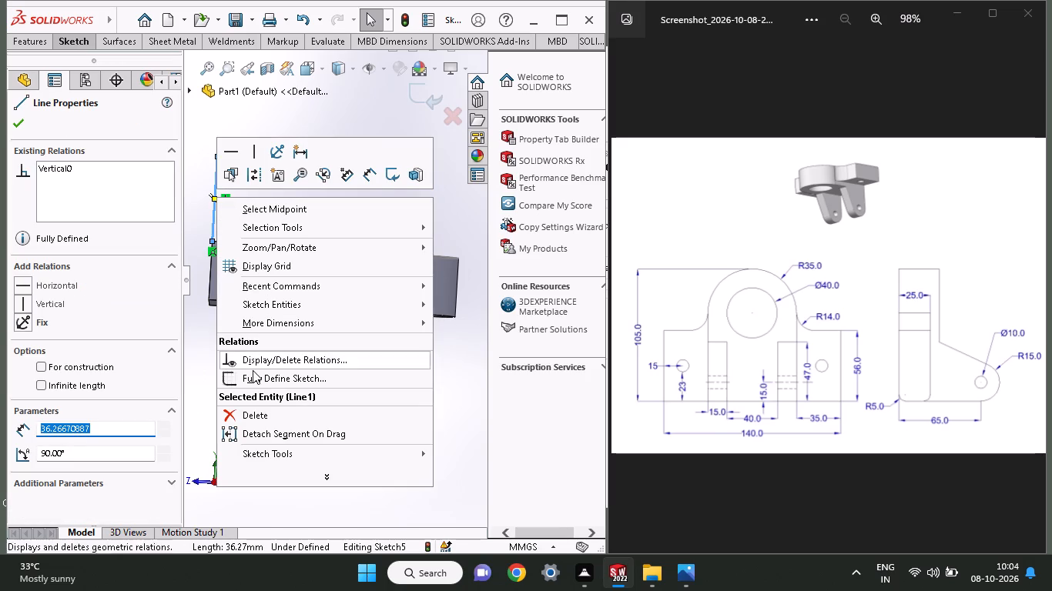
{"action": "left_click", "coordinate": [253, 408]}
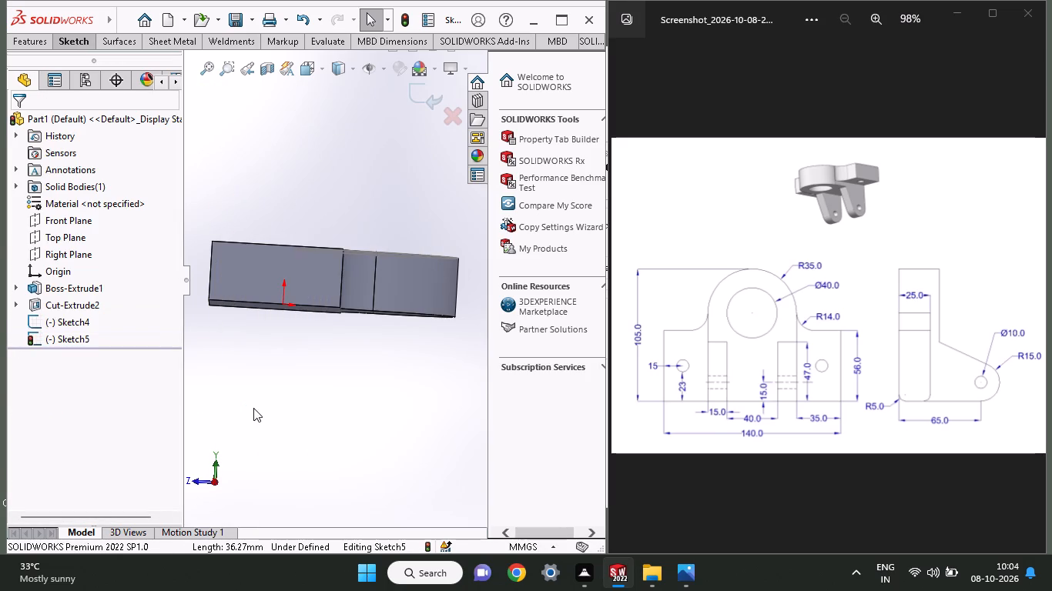
Draw a vertical line about 67 mm long from the end face's lower corner farthest from the lobe, up past its upper edge.
{"action": "left_click", "coordinate": [81, 47]}
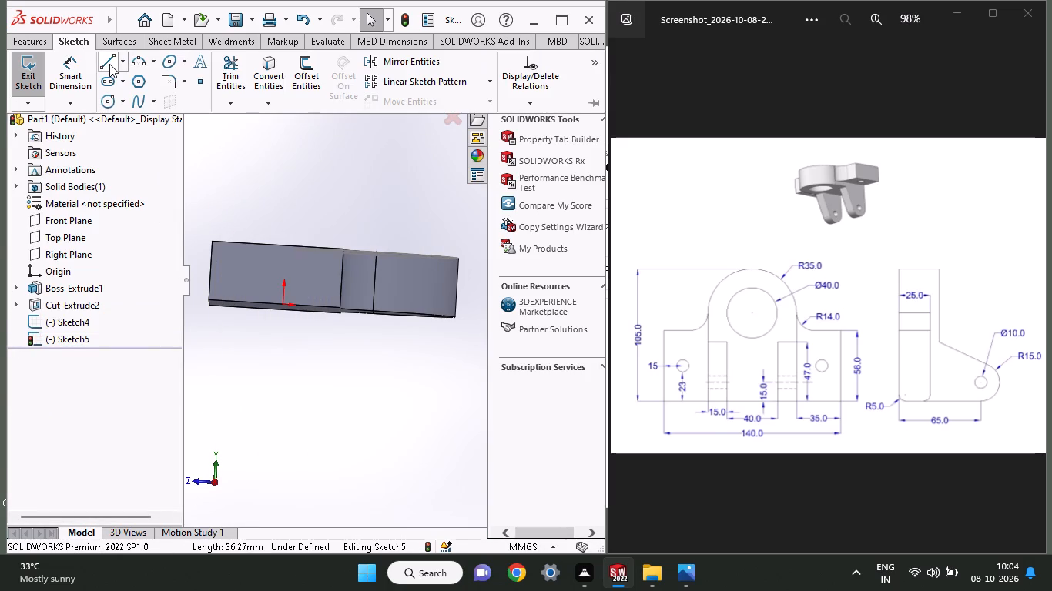
{"action": "left_click", "coordinate": [109, 64]}
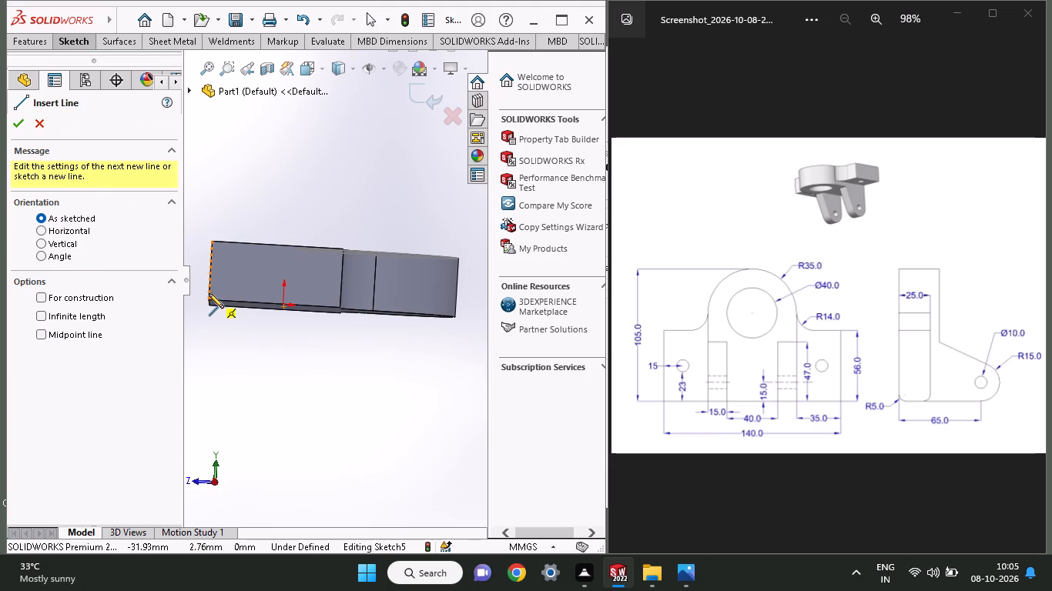
{"action": "left_click", "coordinate": [209, 301]}
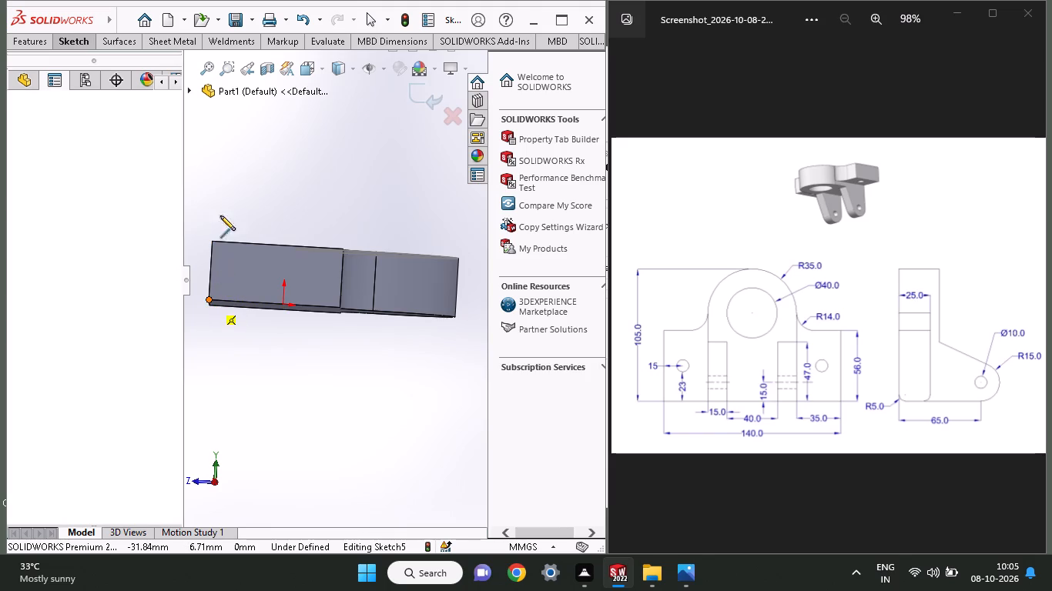
{"action": "left_click", "coordinate": [219, 144]}
{"action": "right_click", "coordinate": [245, 145]}
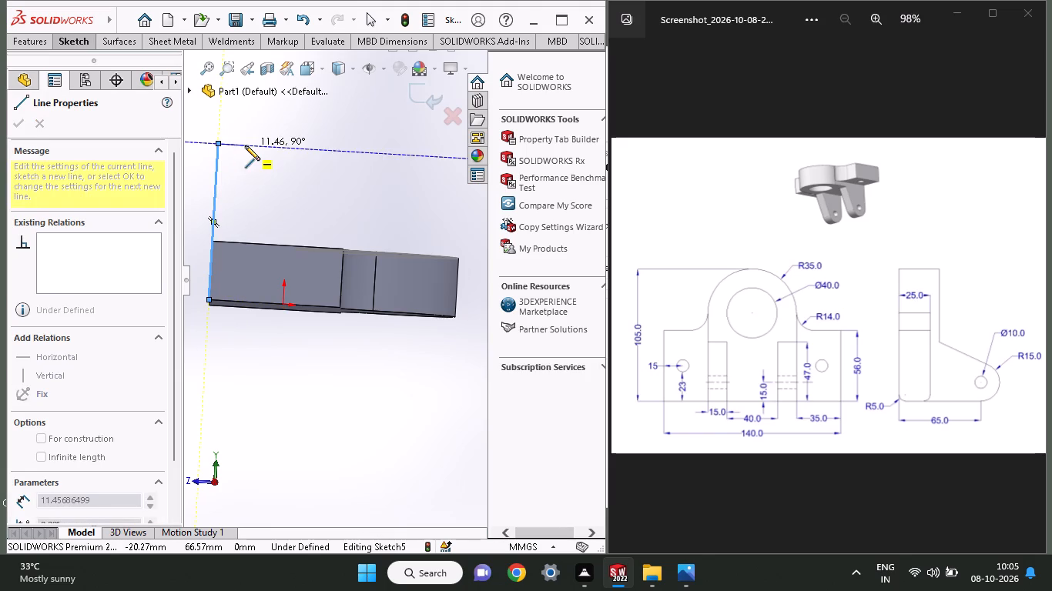
{"action": "left_click", "coordinate": [265, 155]}
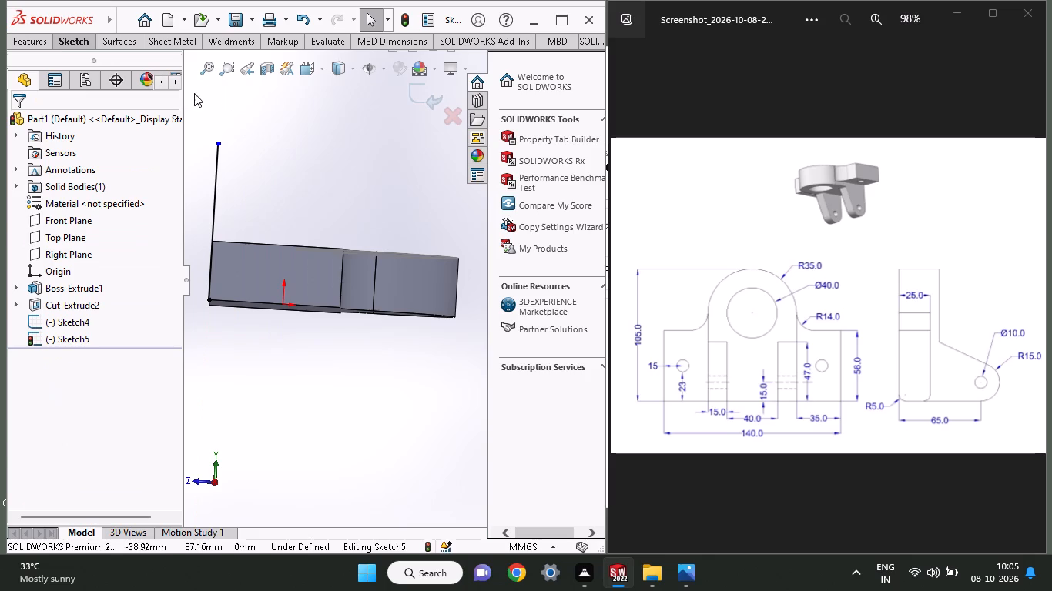
Dimension the vertical line rising from the end face's lower corner to 65 mm.
{"action": "left_click", "coordinate": [56, 40]}
{"action": "left_click", "coordinate": [66, 62]}
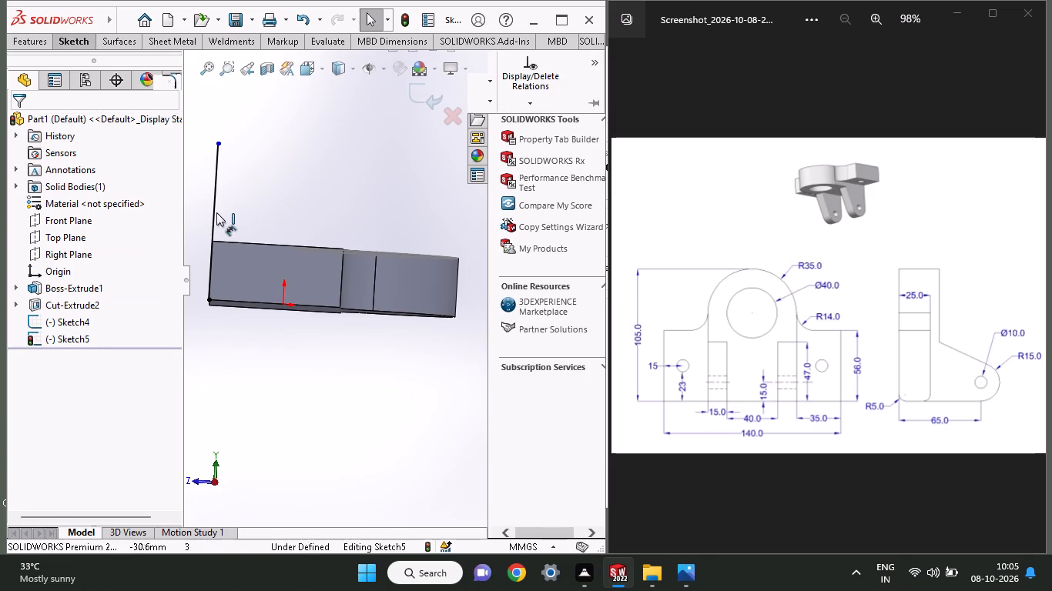
{"action": "left_click", "coordinate": [216, 211]}
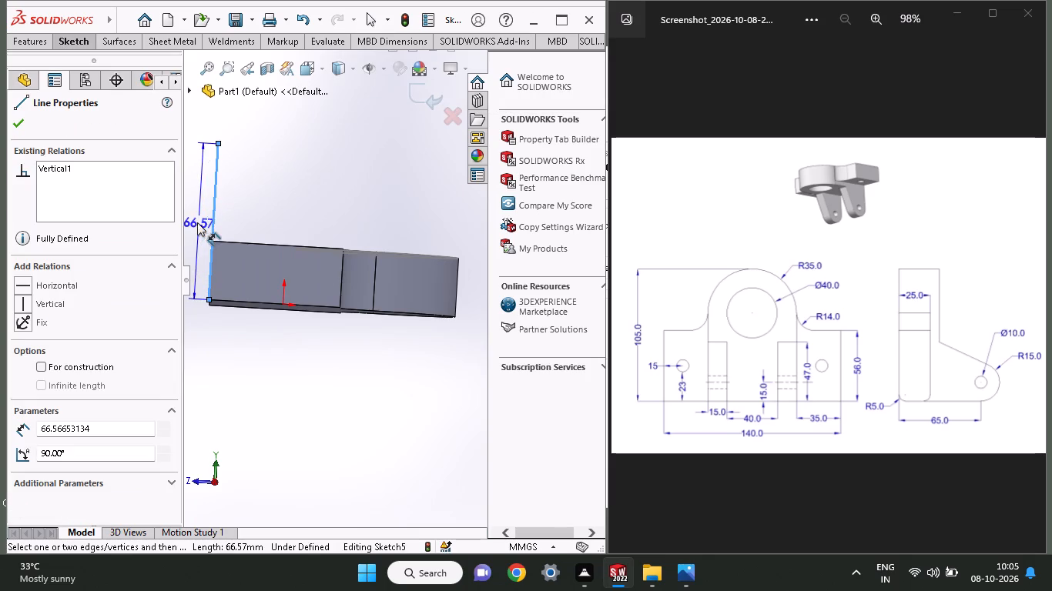
{"action": "left_click", "coordinate": [191, 226]}
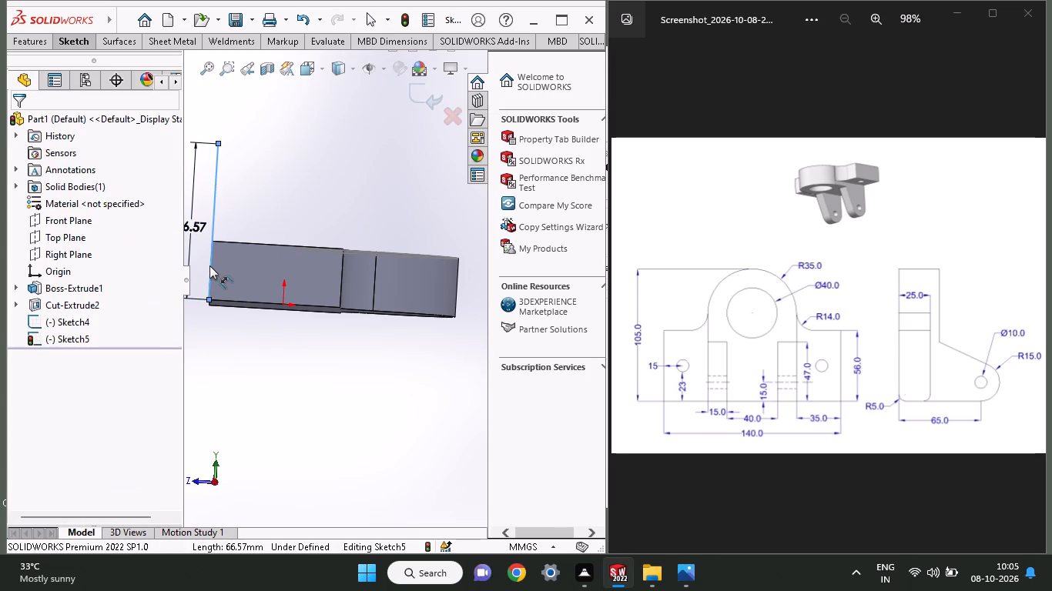
{"action": "type", "text": "65"}
{"action": "key", "text": "Return"}
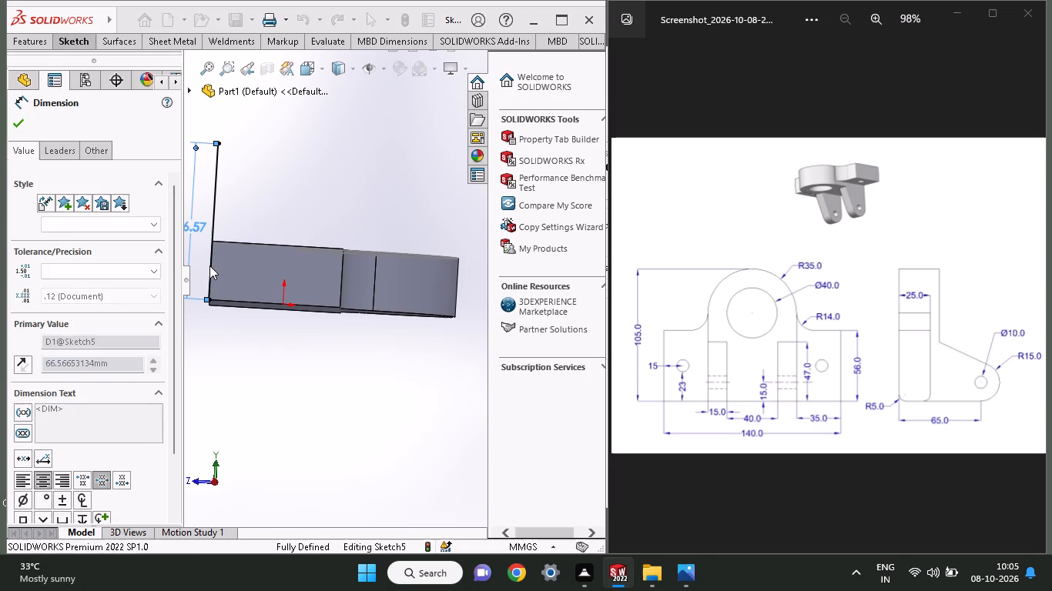
{"action": "left_click", "coordinate": [20, 128]}
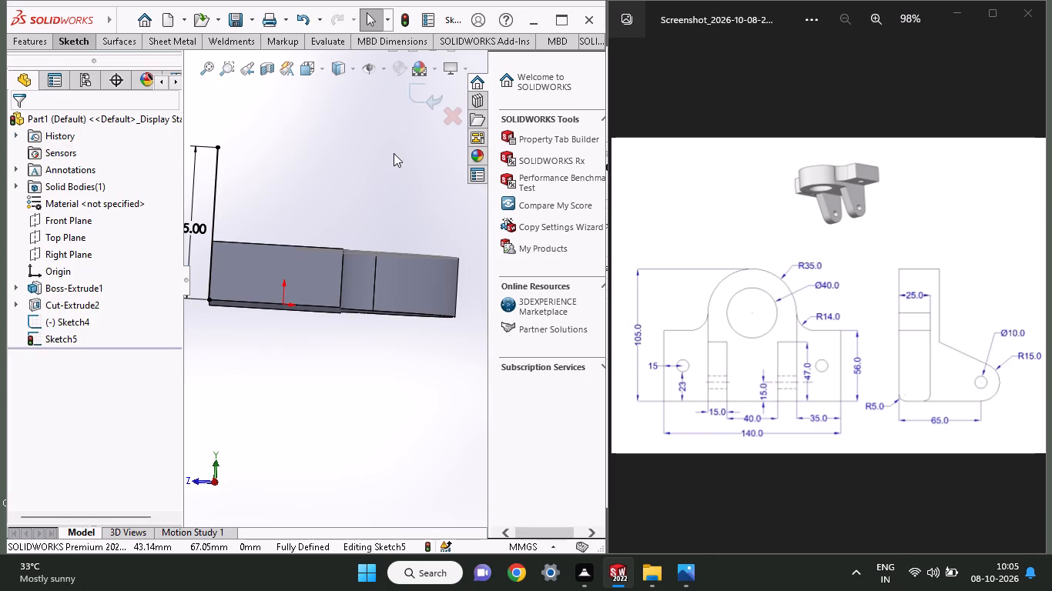
Draw a horizontal line about 20 mm long from the vertical line's top endpoint toward the lobe side.
{"action": "left_click", "coordinate": [92, 48]}
{"action": "left_click", "coordinate": [105, 60]}
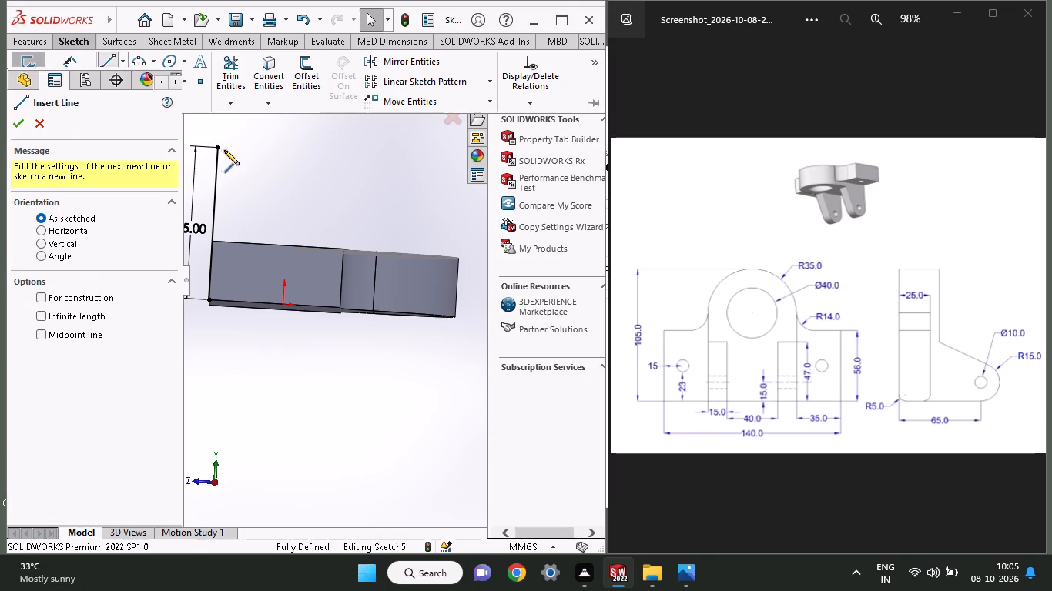
{"action": "left_click", "coordinate": [219, 145]}
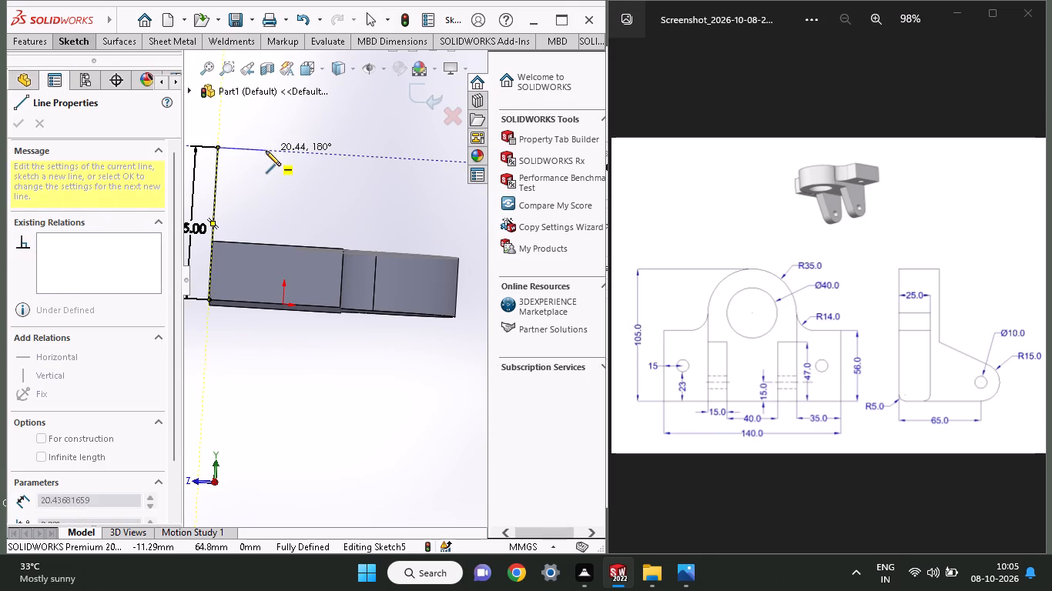
{"action": "left_click", "coordinate": [266, 151]}
{"action": "right_click", "coordinate": [282, 129]}
{"action": "left_click", "coordinate": [299, 147]}
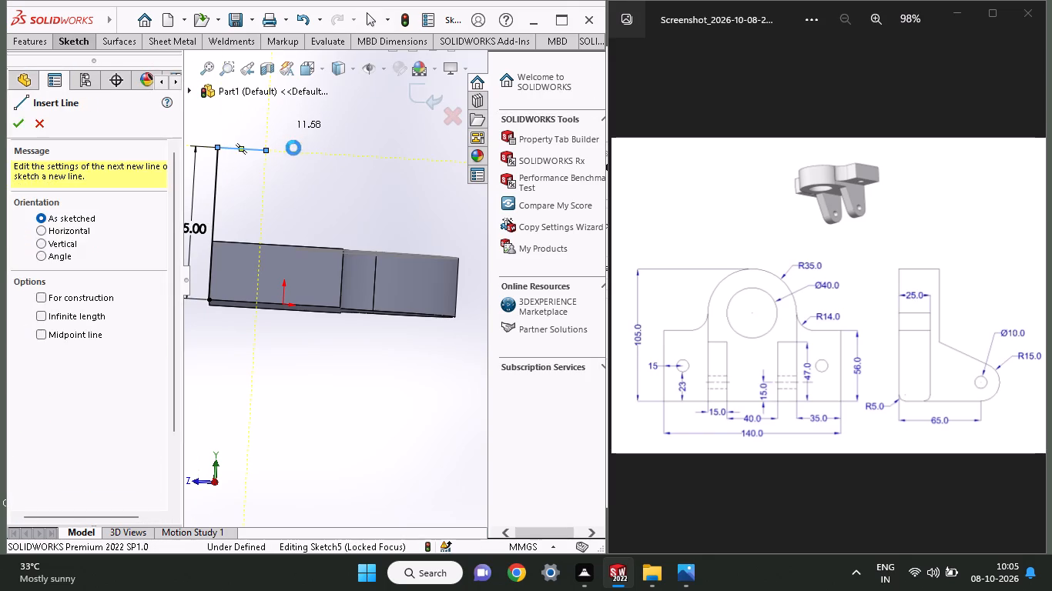
Dimension the short horizontal line at the top of the vertical line to 30 mm.
{"action": "left_click", "coordinate": [83, 44]}
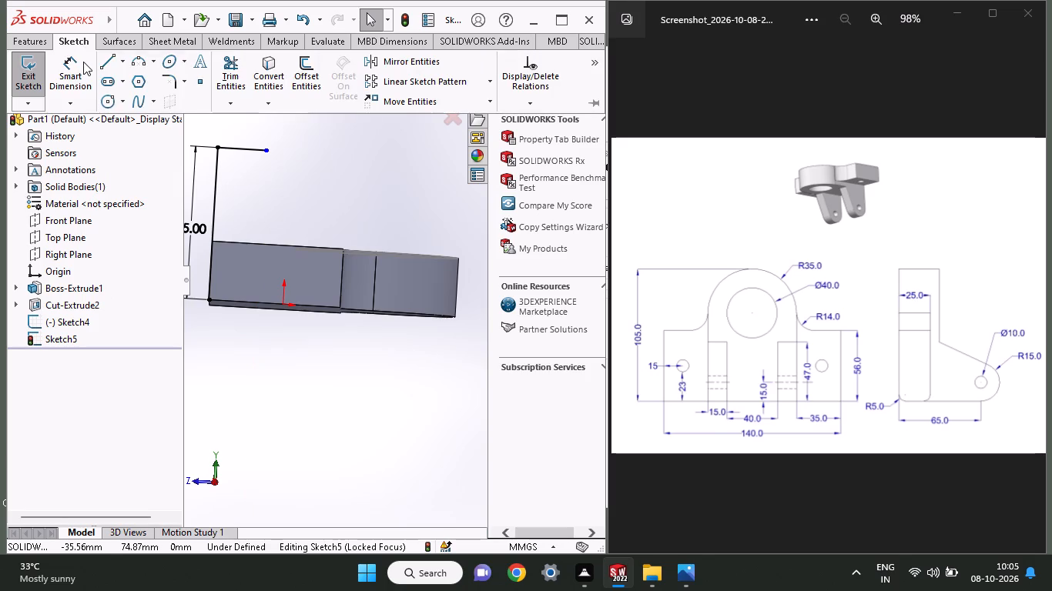
{"action": "left_click", "coordinate": [83, 62]}
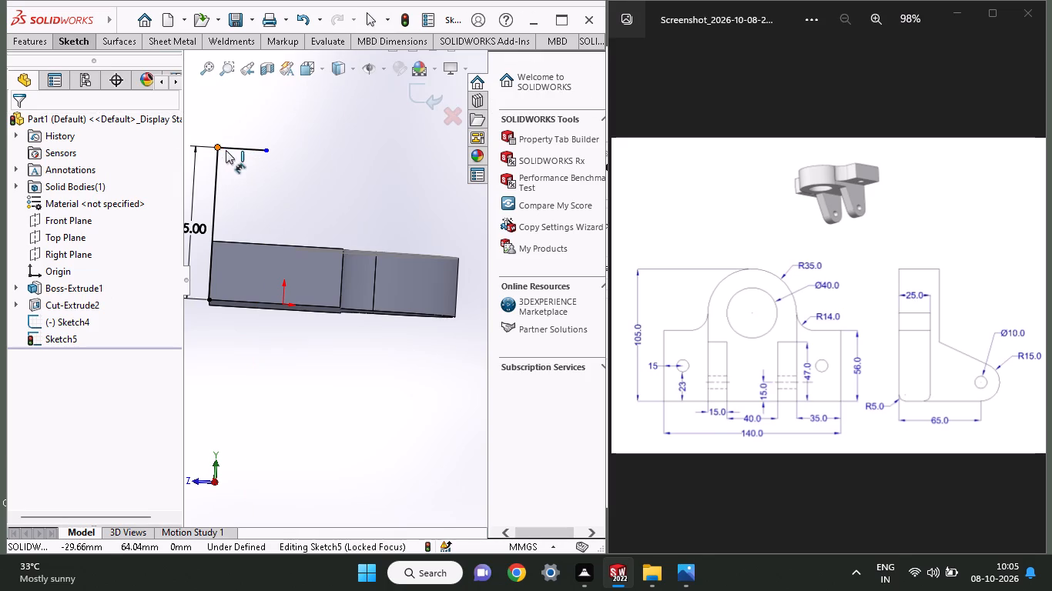
{"action": "left_click", "coordinate": [234, 150]}
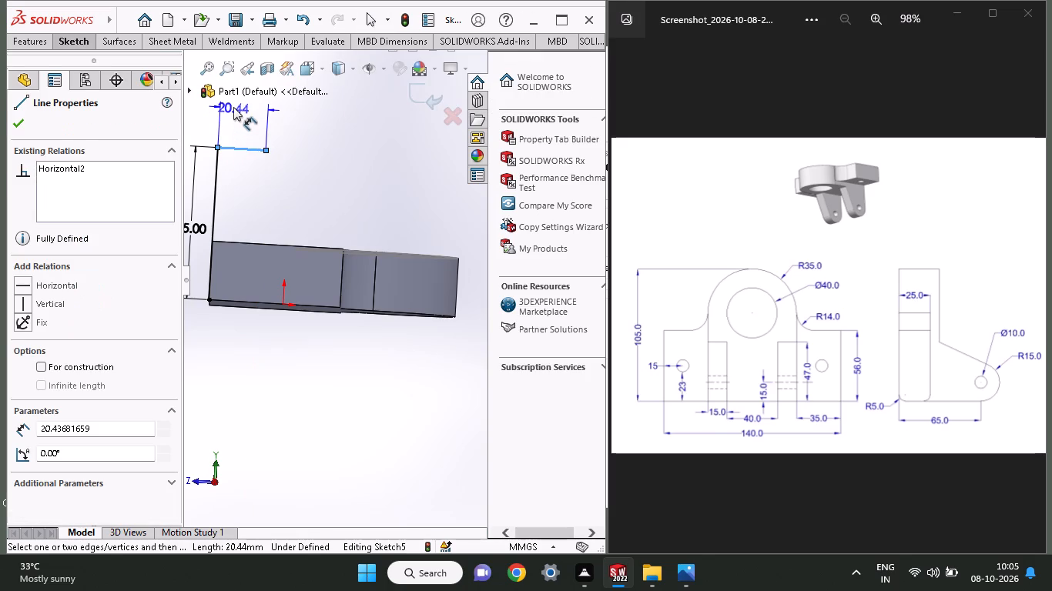
{"action": "left_click", "coordinate": [233, 107]}
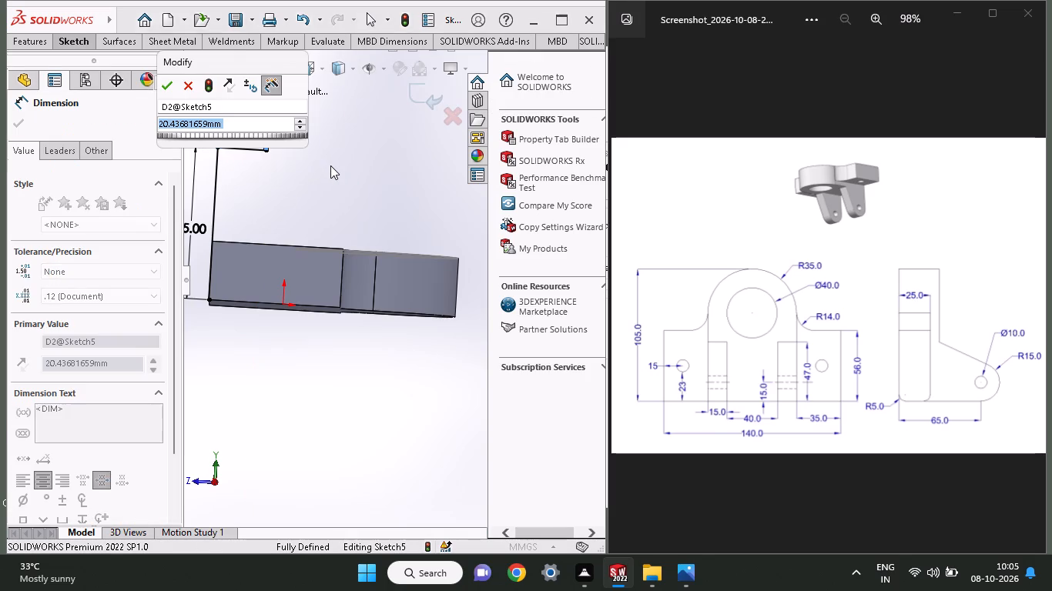
{"action": "type", "text": "30"}
{"action": "key", "text": "Return"}
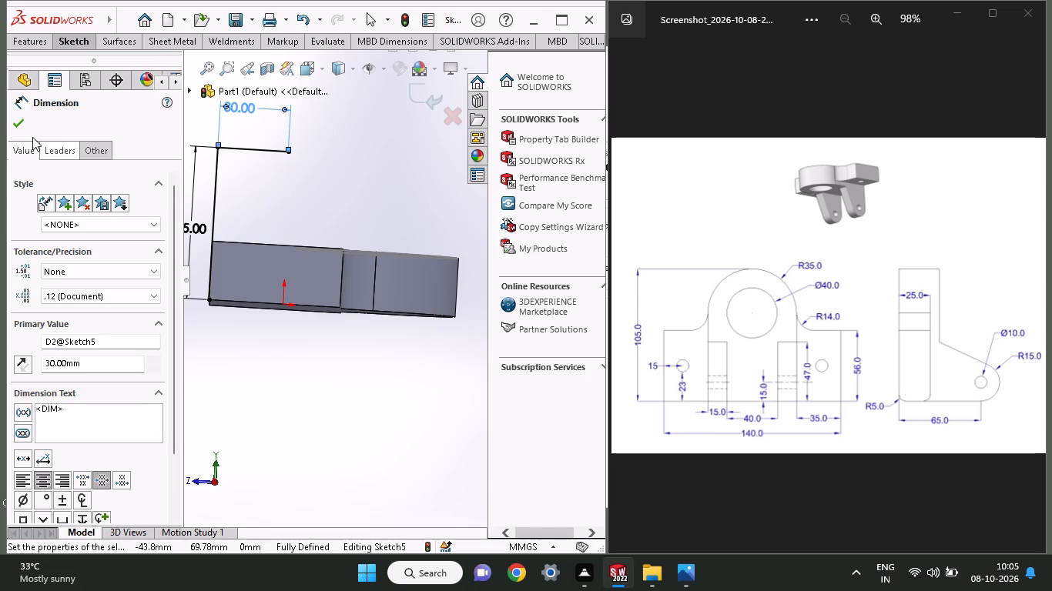
{"action": "left_click", "coordinate": [15, 128]}
Draw a 15 mm radius circle centred on the 30 mm line's midpoint, passing through the line's endpoint.
{"action": "left_click", "coordinate": [83, 42]}
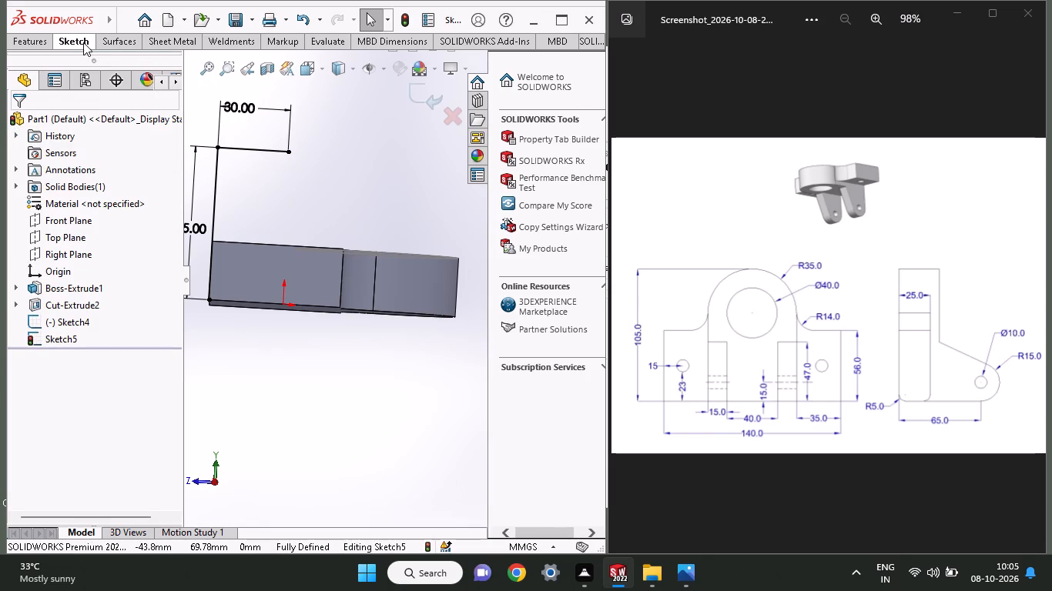
{"action": "left_click", "coordinate": [100, 100]}
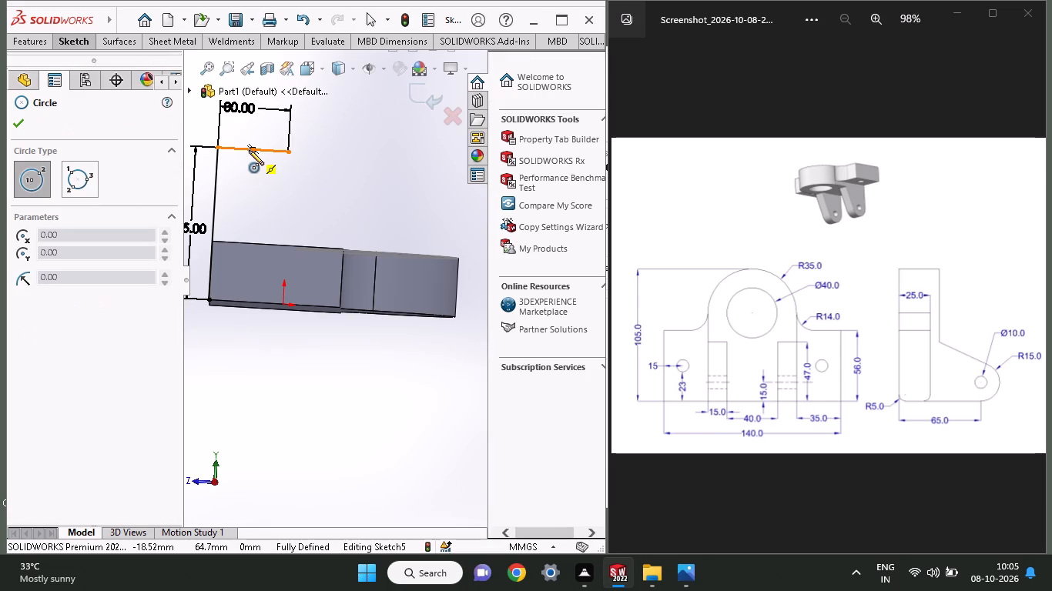
{"action": "left_click", "coordinate": [249, 150]}
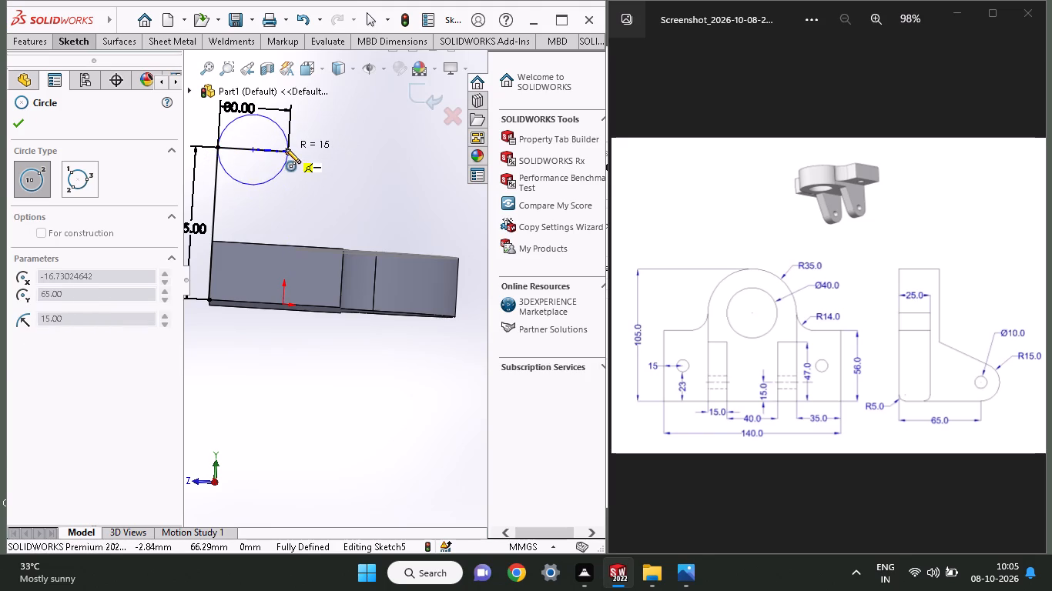
{"action": "left_click", "coordinate": [286, 149]}
Draw a smaller concentric circle of about 6.7 mm radius inside the 15 mm radius circle.
{"action": "left_click", "coordinate": [84, 38]}
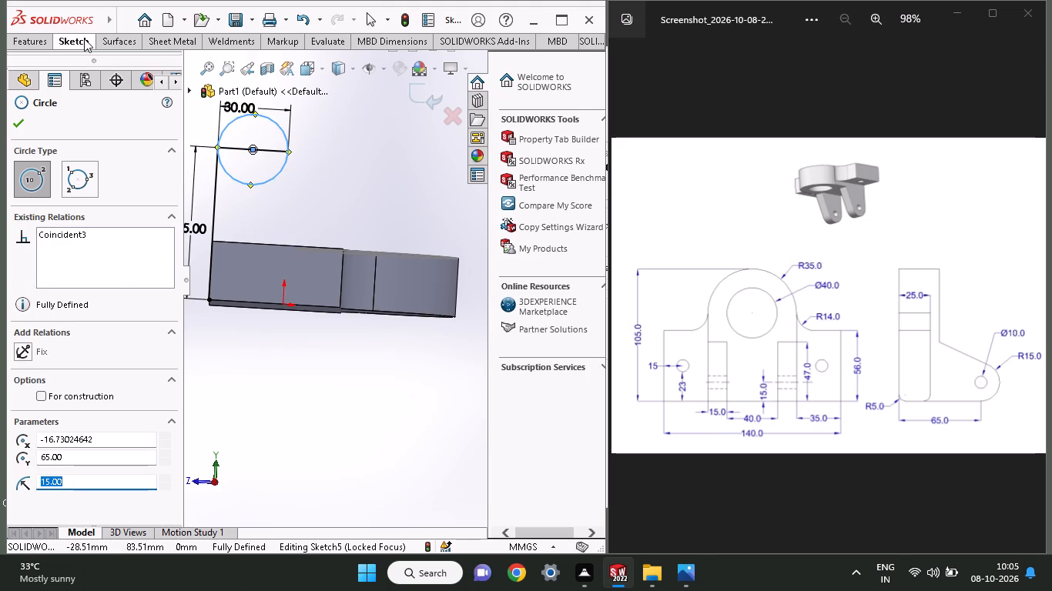
{"action": "left_click", "coordinate": [109, 101]}
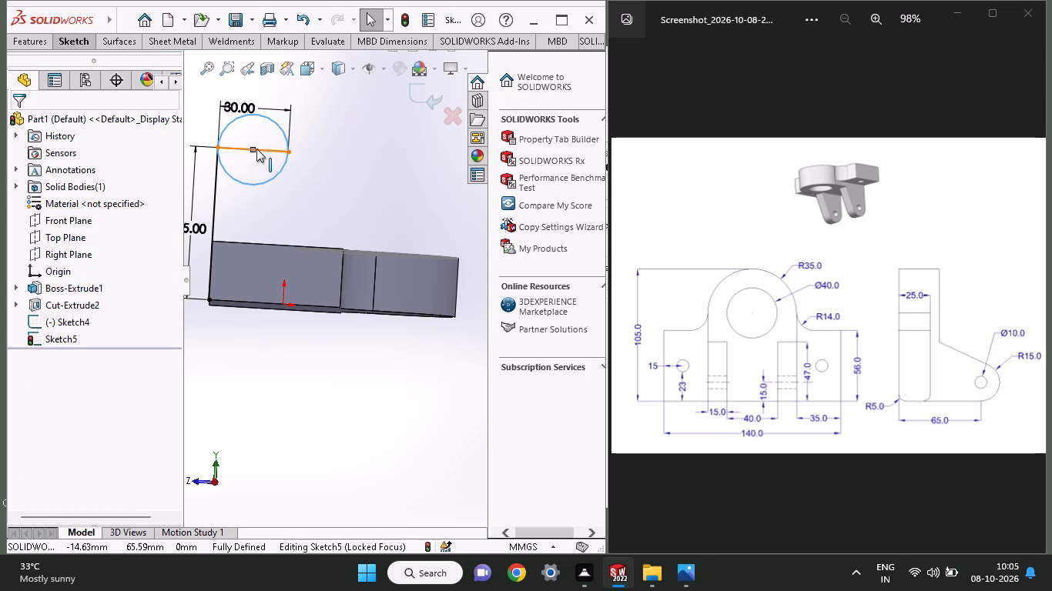
{"action": "left_click", "coordinate": [253, 147]}
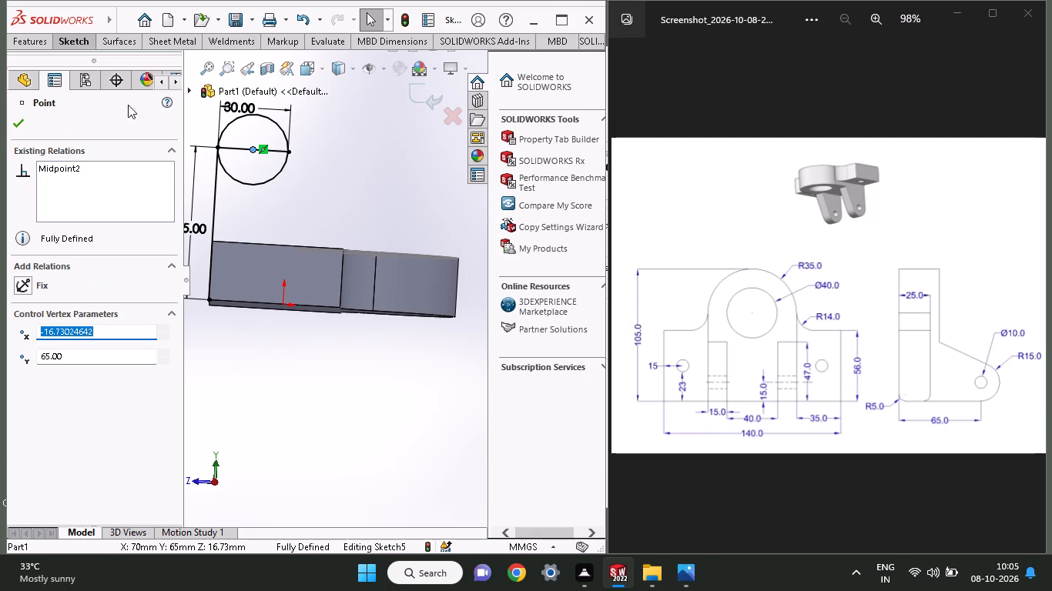
{"action": "left_click", "coordinate": [18, 129]}
{"action": "left_click", "coordinate": [79, 42]}
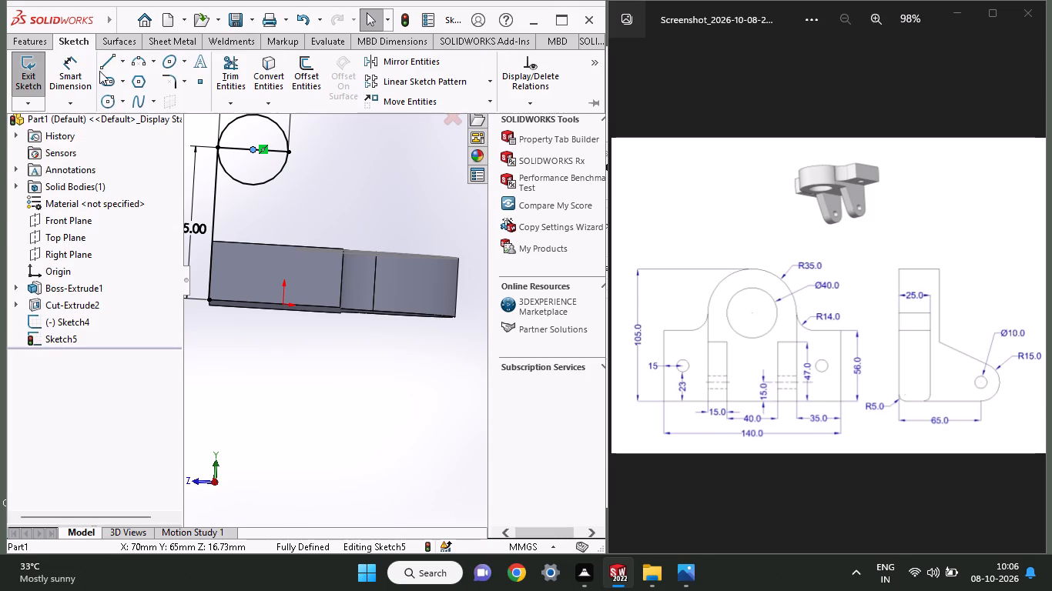
{"action": "left_click", "coordinate": [107, 95]}
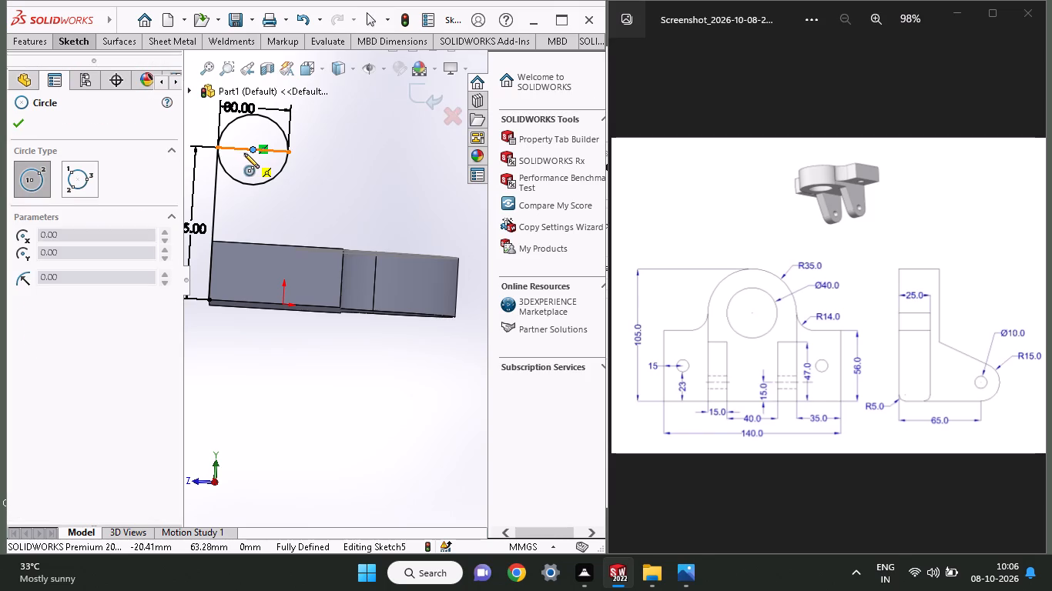
{"action": "left_click", "coordinate": [256, 148]}
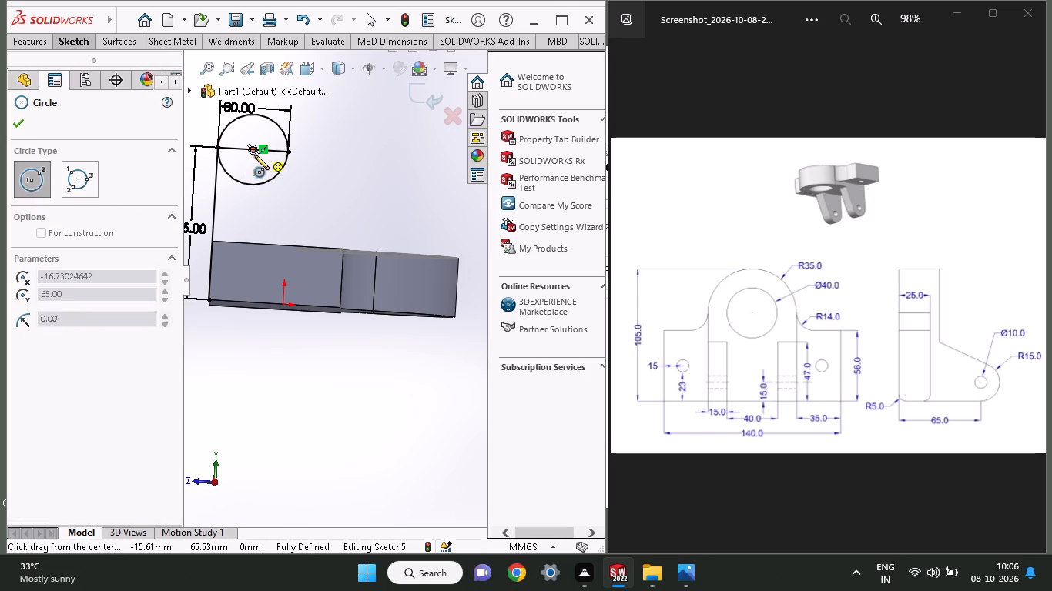
{"action": "left_click", "coordinate": [254, 165]}
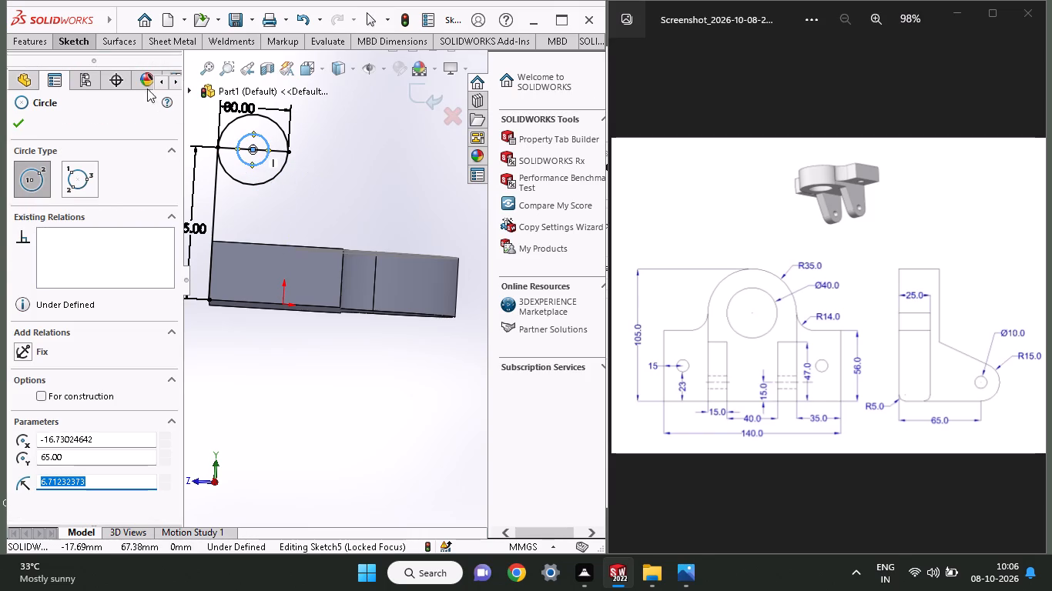
Dimension the inner circle's diameter to 10 mm.
{"action": "left_click", "coordinate": [87, 48]}
{"action": "left_click", "coordinate": [86, 65]}
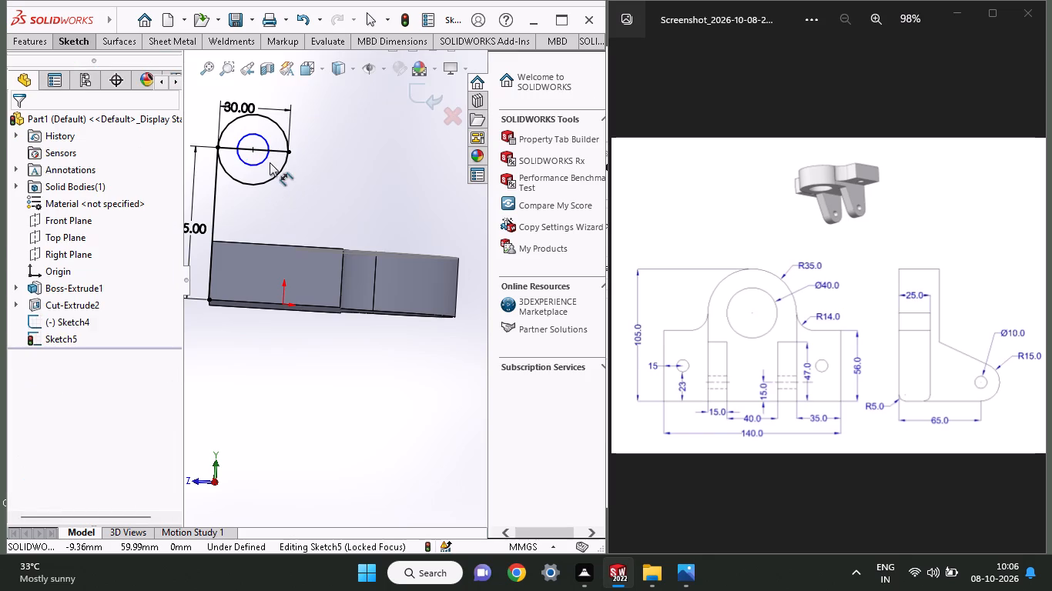
{"action": "left_click", "coordinate": [266, 159]}
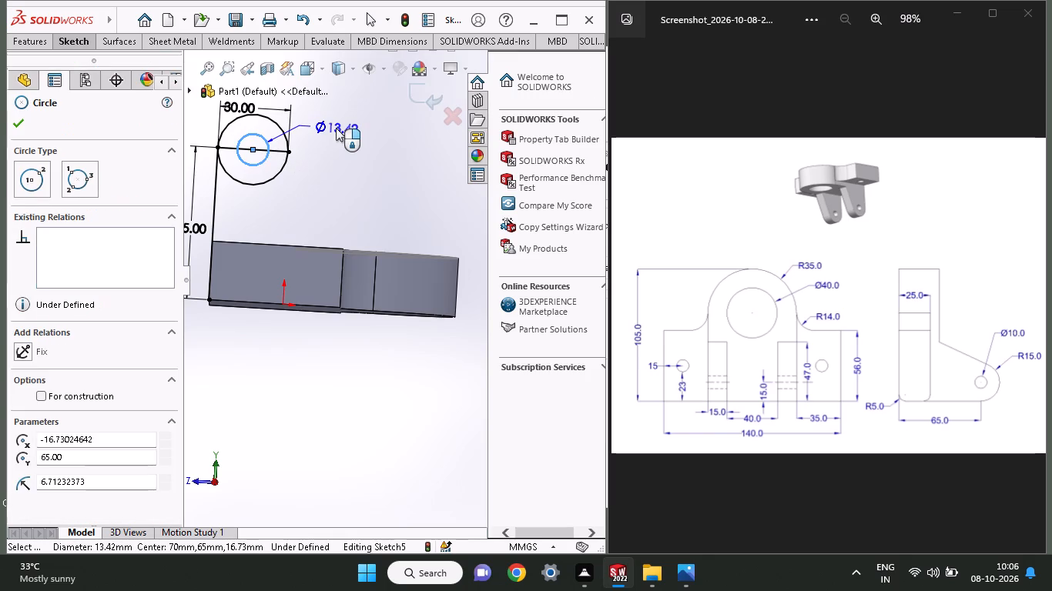
{"action": "left_click", "coordinate": [336, 128]}
{"action": "type", "text": "10"}
{"action": "key", "text": "Return"}
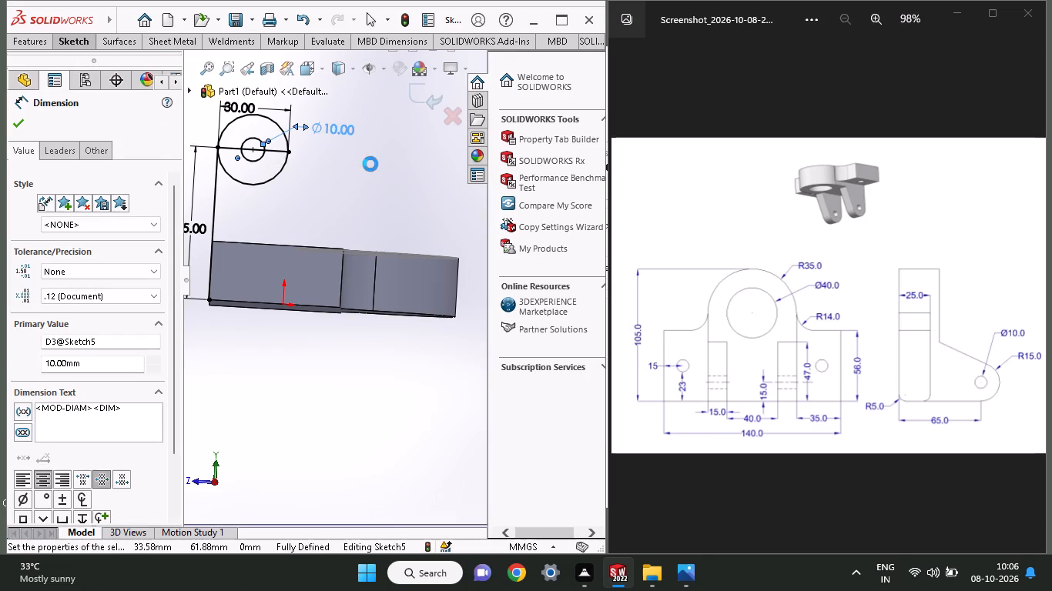
Draw a horizontal line about 43 mm long from the vertical line's bottom endpoint along the end face's lower edge.
{"action": "left_click", "coordinate": [85, 45]}
{"action": "left_click", "coordinate": [102, 61]}
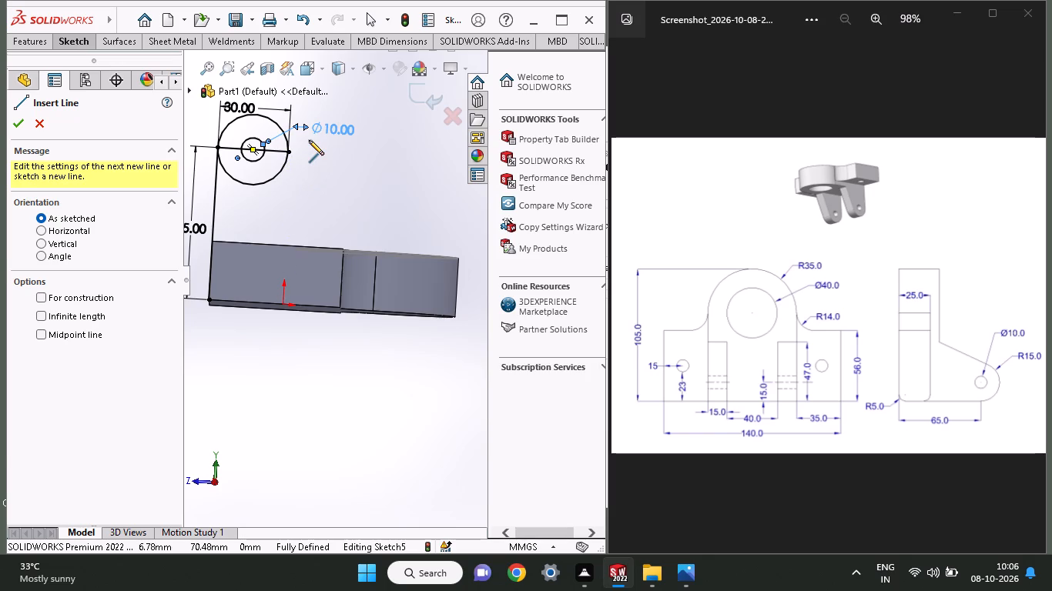
{"action": "left_click", "coordinate": [210, 304]}
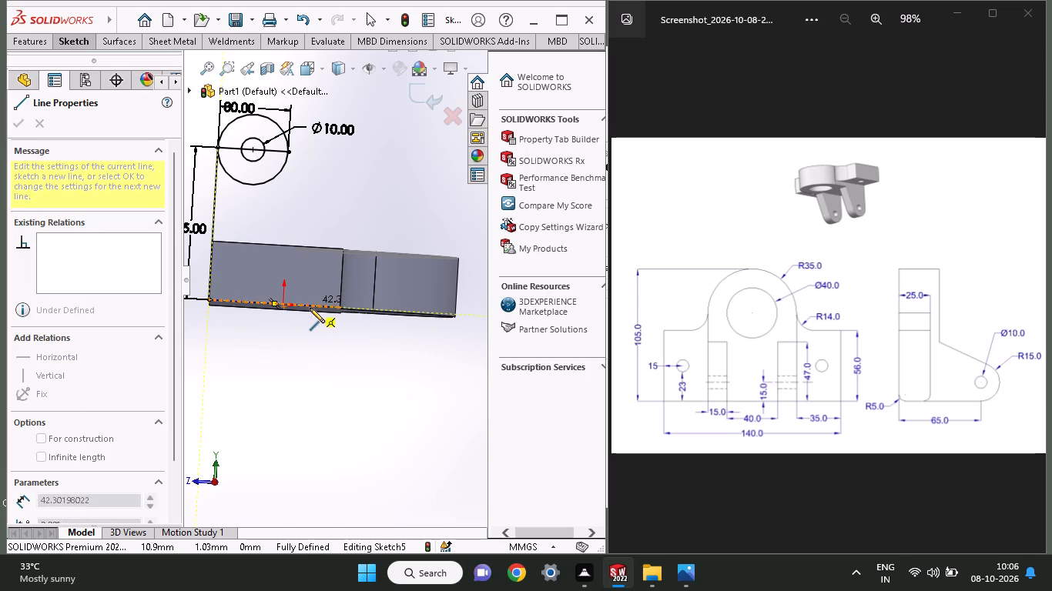
{"action": "left_click", "coordinate": [310, 308]}
{"action": "right_click", "coordinate": [326, 234]}
{"action": "left_click", "coordinate": [343, 239]}
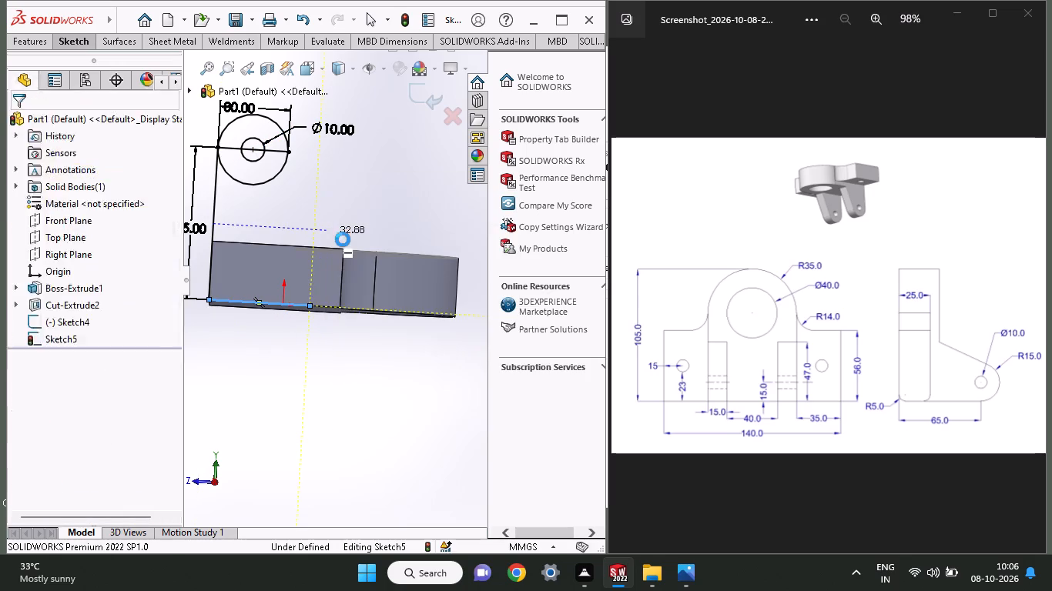
Dimension the horizontal line along the end face's lower edge to 65 mm.
{"action": "left_click", "coordinate": [62, 44]}
{"action": "left_click", "coordinate": [61, 82]}
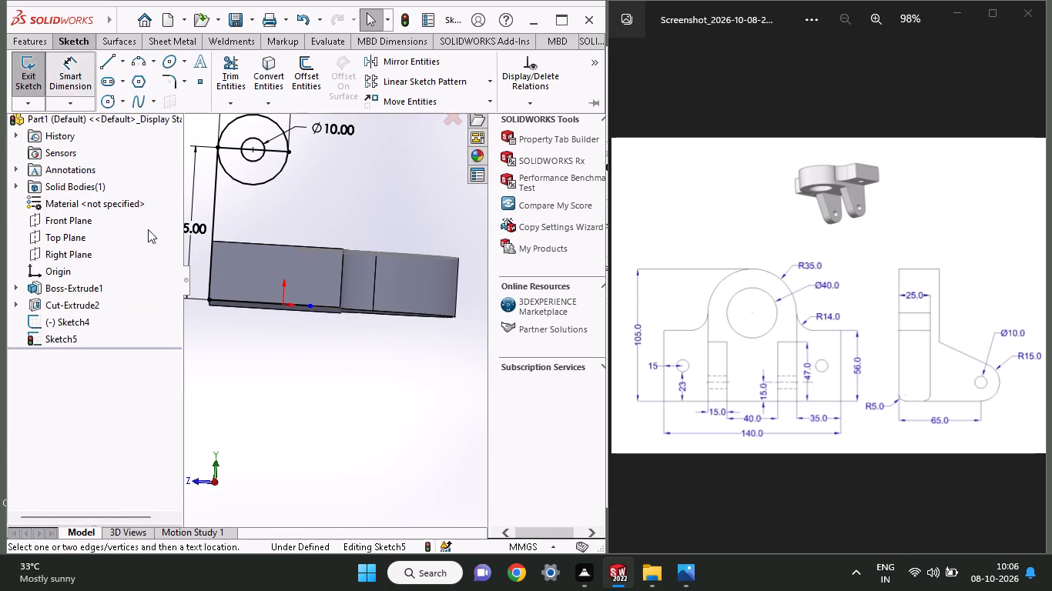
{"action": "left_click", "coordinate": [240, 302]}
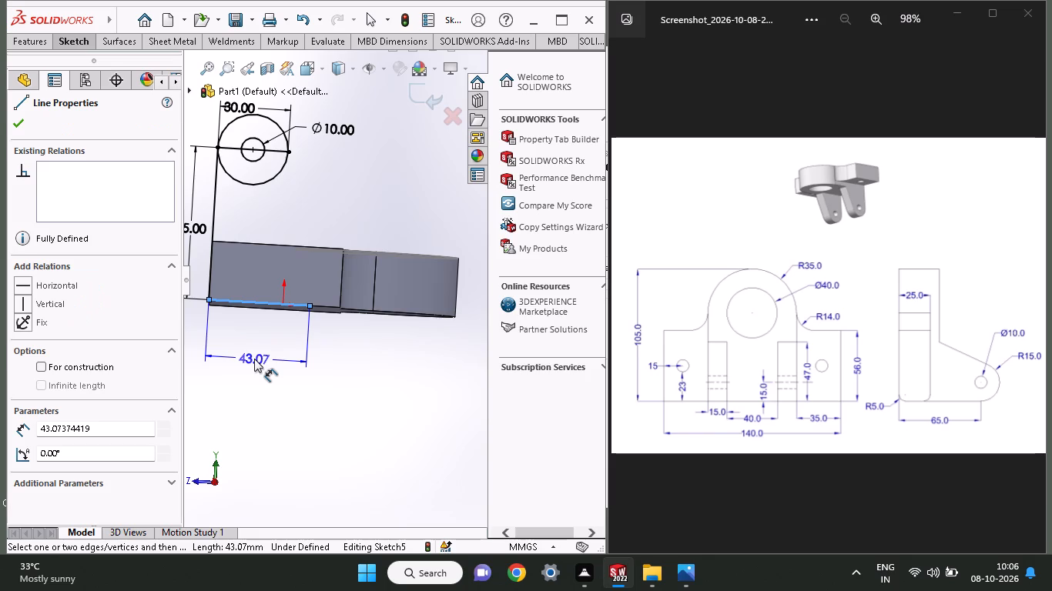
{"action": "left_click", "coordinate": [254, 359]}
{"action": "type", "text": "65"}
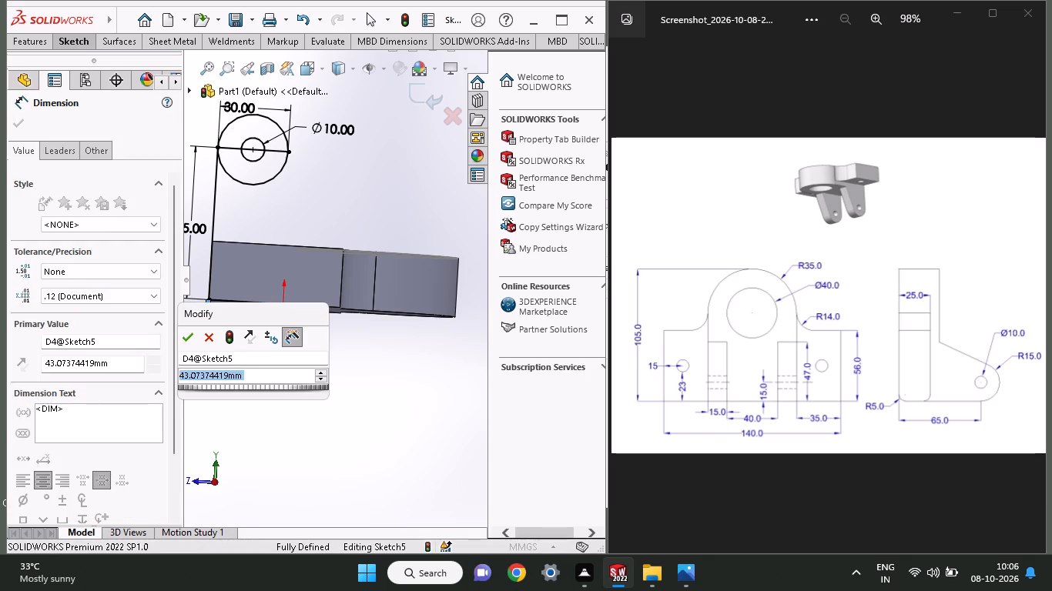
{"action": "key", "text": "Return"}
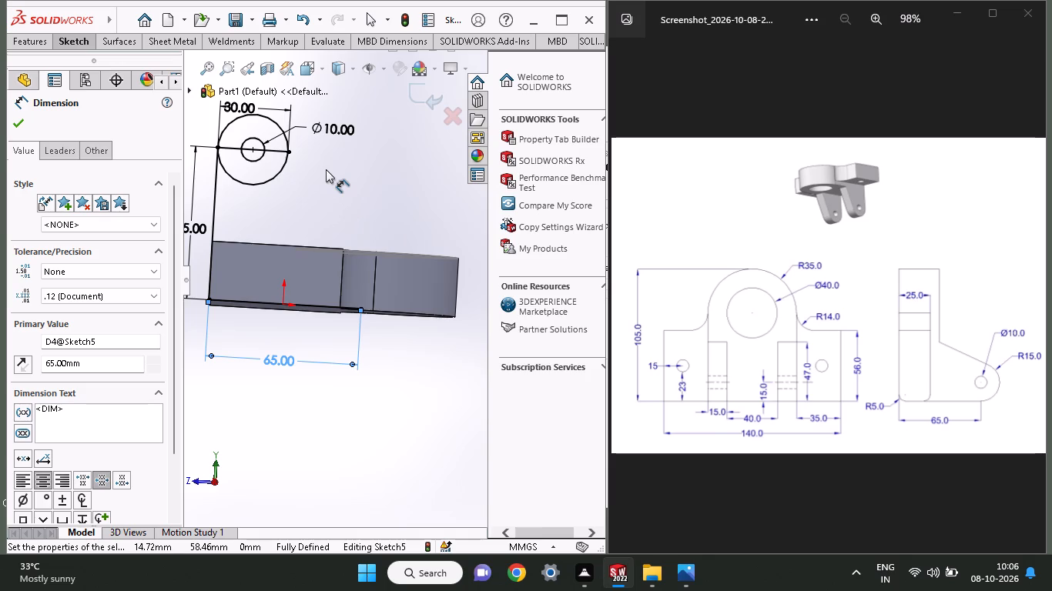
{"action": "double_click", "coordinate": [283, 363]}
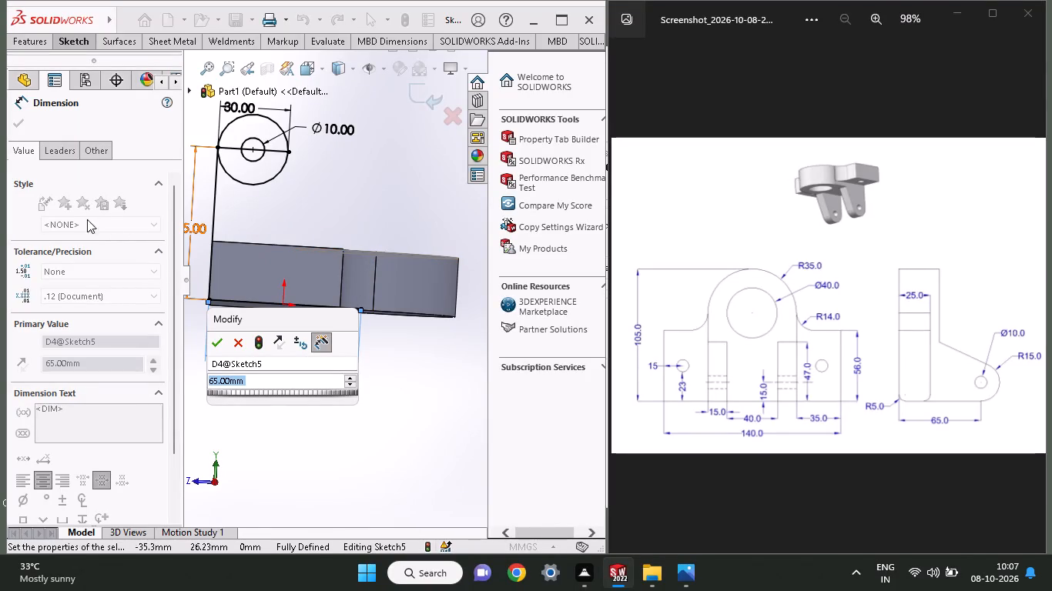
{"action": "left_click", "coordinate": [240, 333]}
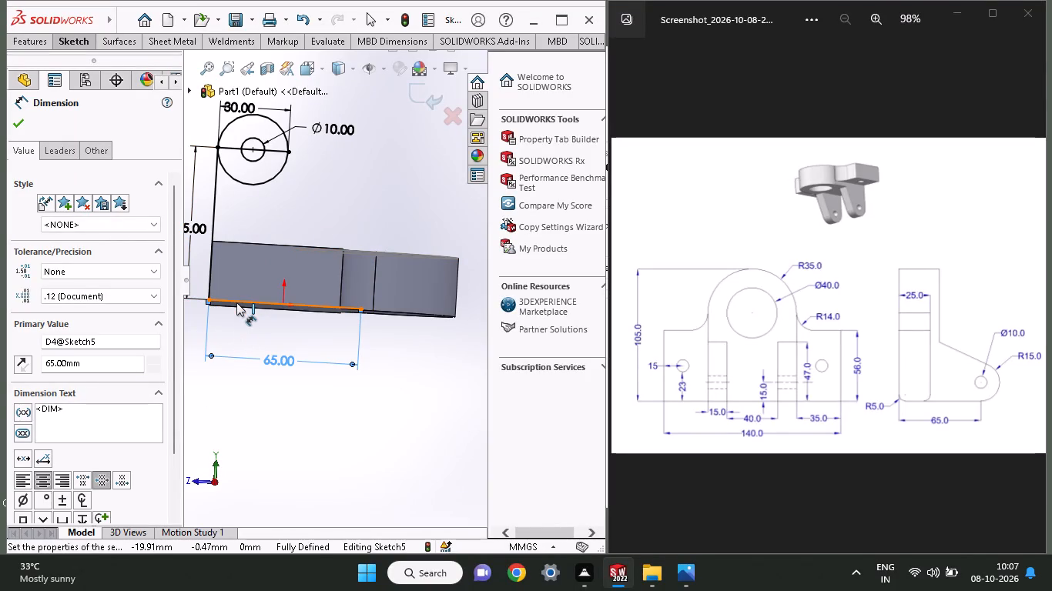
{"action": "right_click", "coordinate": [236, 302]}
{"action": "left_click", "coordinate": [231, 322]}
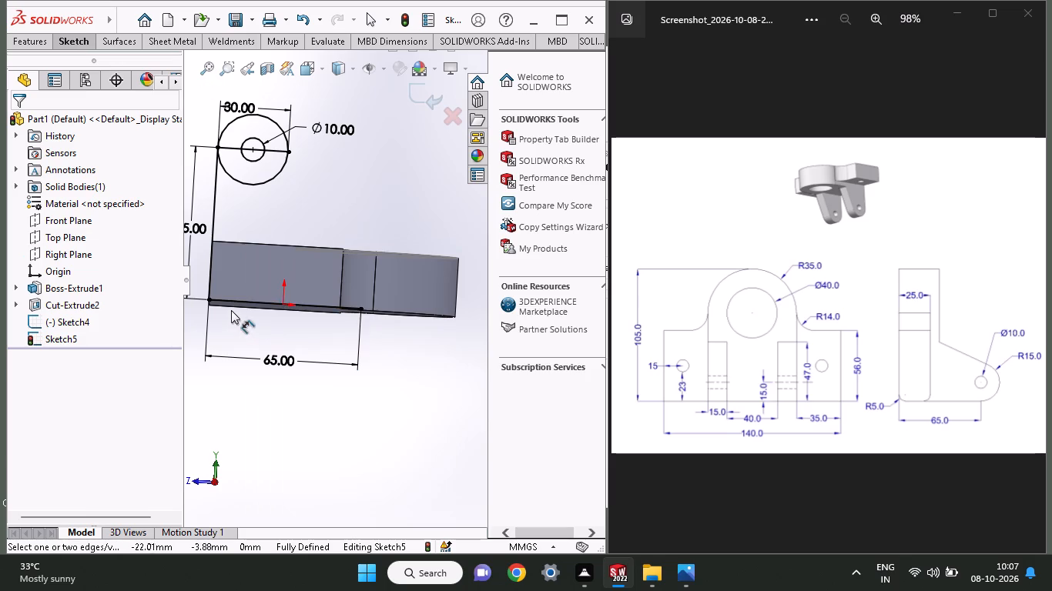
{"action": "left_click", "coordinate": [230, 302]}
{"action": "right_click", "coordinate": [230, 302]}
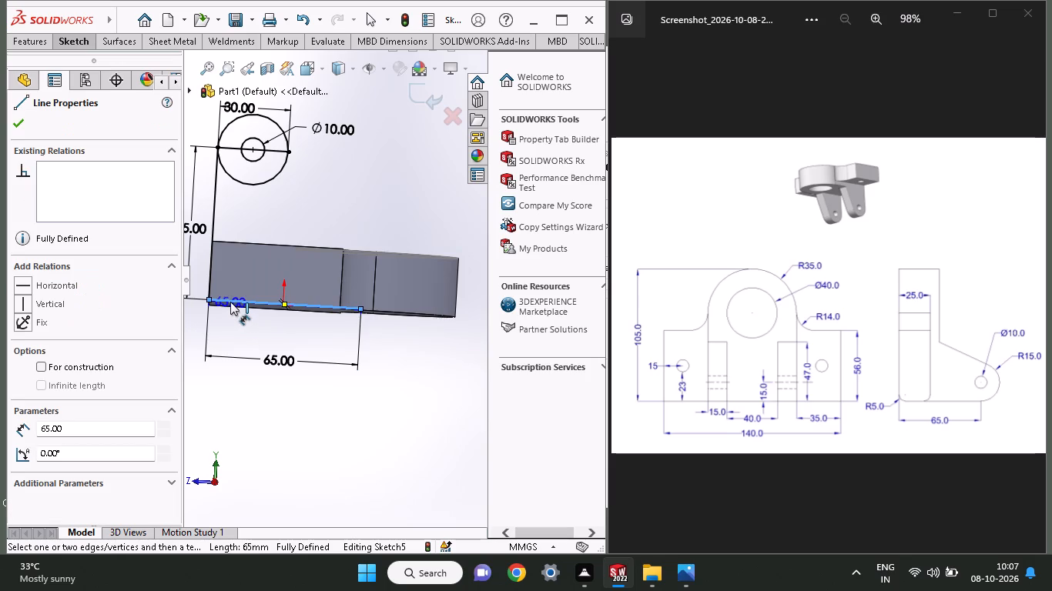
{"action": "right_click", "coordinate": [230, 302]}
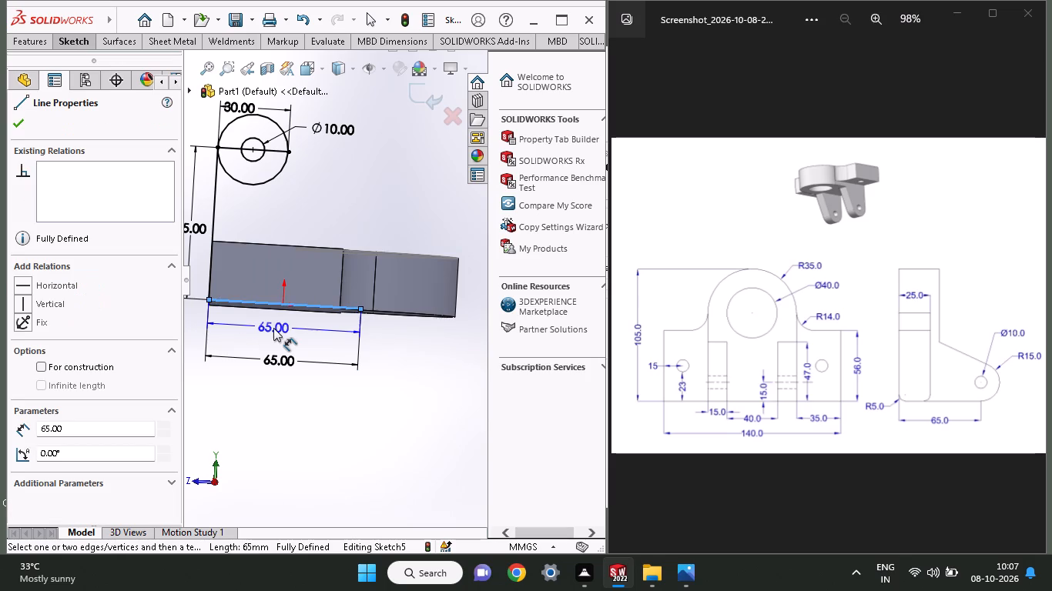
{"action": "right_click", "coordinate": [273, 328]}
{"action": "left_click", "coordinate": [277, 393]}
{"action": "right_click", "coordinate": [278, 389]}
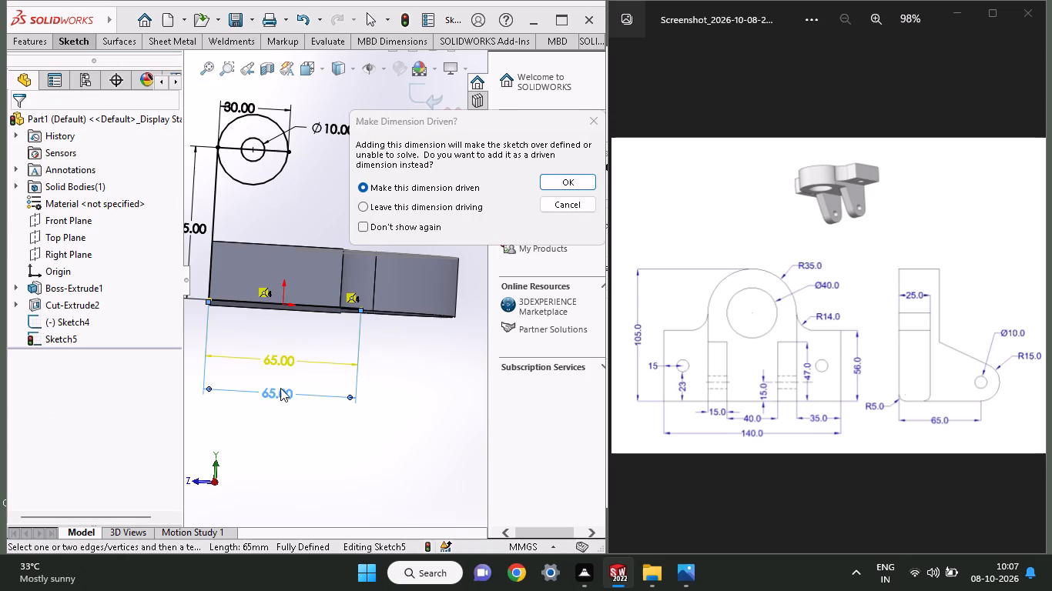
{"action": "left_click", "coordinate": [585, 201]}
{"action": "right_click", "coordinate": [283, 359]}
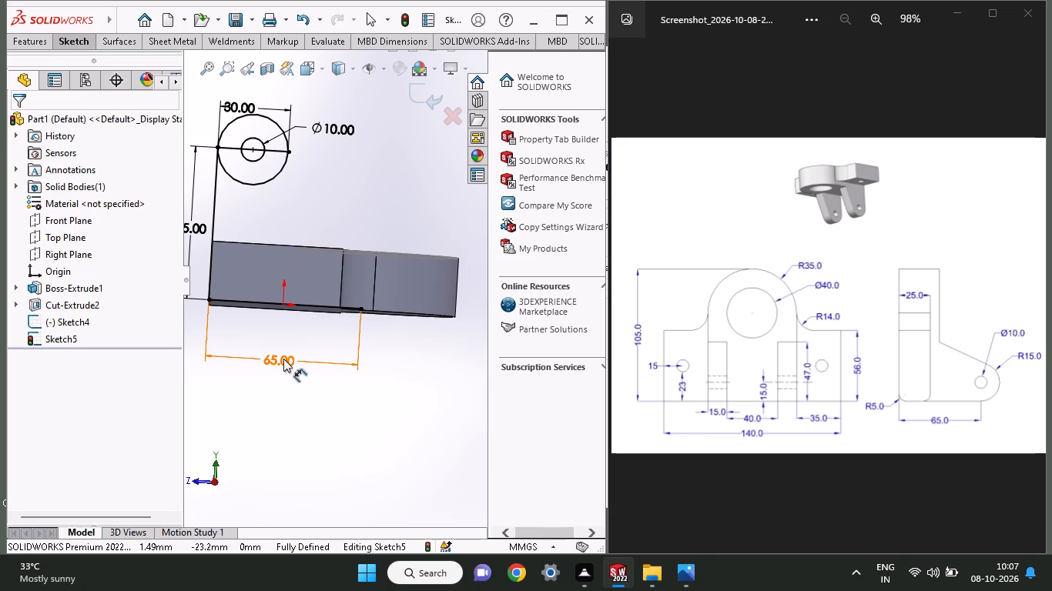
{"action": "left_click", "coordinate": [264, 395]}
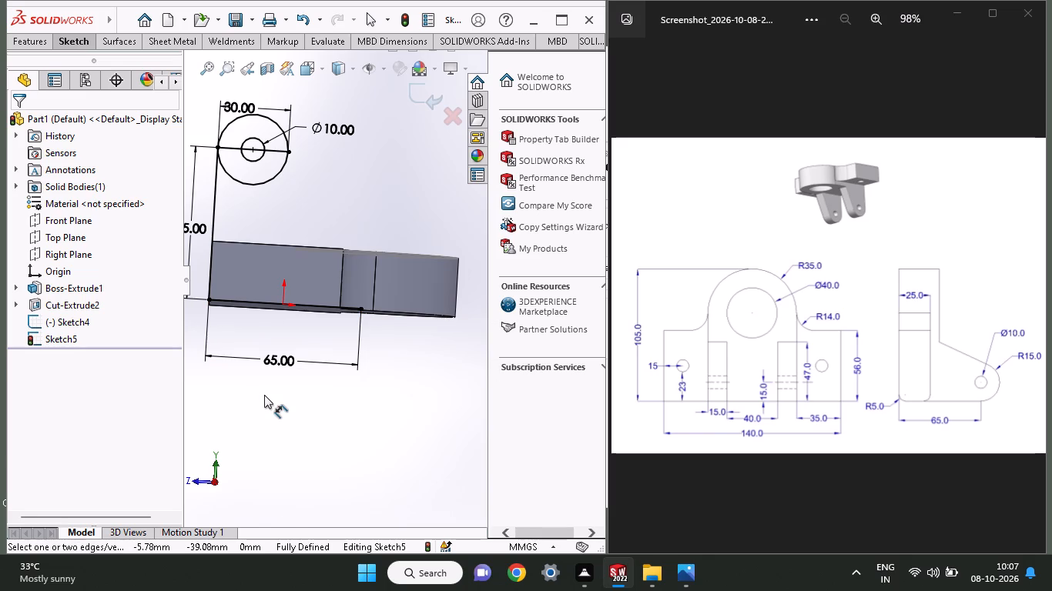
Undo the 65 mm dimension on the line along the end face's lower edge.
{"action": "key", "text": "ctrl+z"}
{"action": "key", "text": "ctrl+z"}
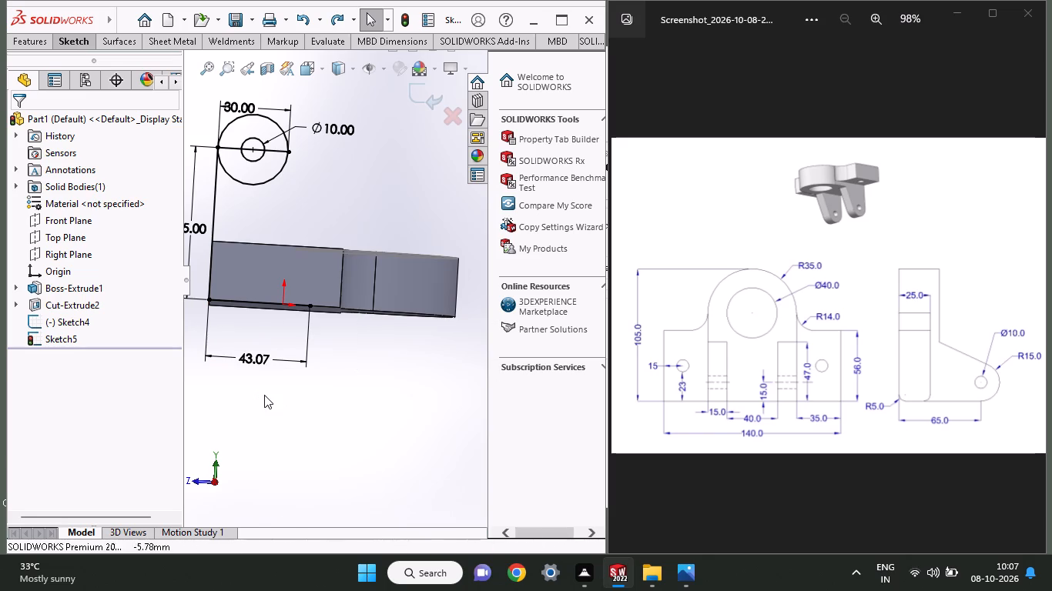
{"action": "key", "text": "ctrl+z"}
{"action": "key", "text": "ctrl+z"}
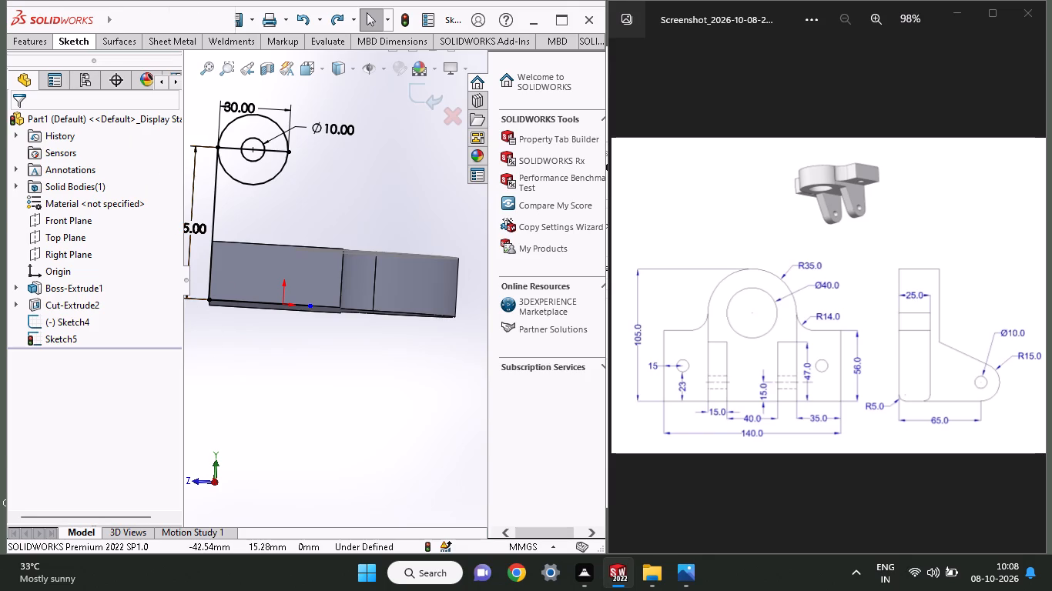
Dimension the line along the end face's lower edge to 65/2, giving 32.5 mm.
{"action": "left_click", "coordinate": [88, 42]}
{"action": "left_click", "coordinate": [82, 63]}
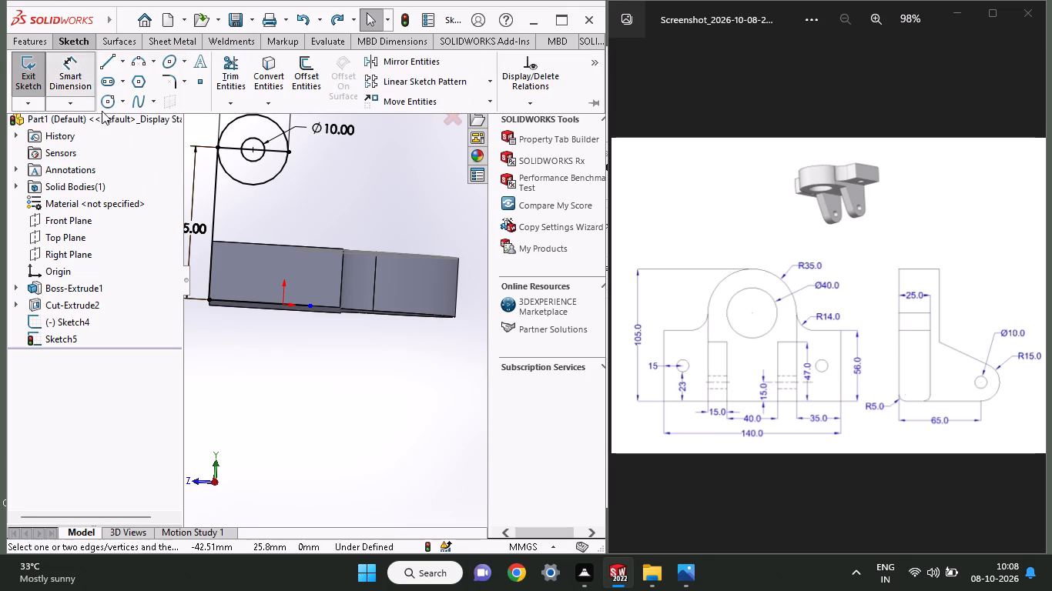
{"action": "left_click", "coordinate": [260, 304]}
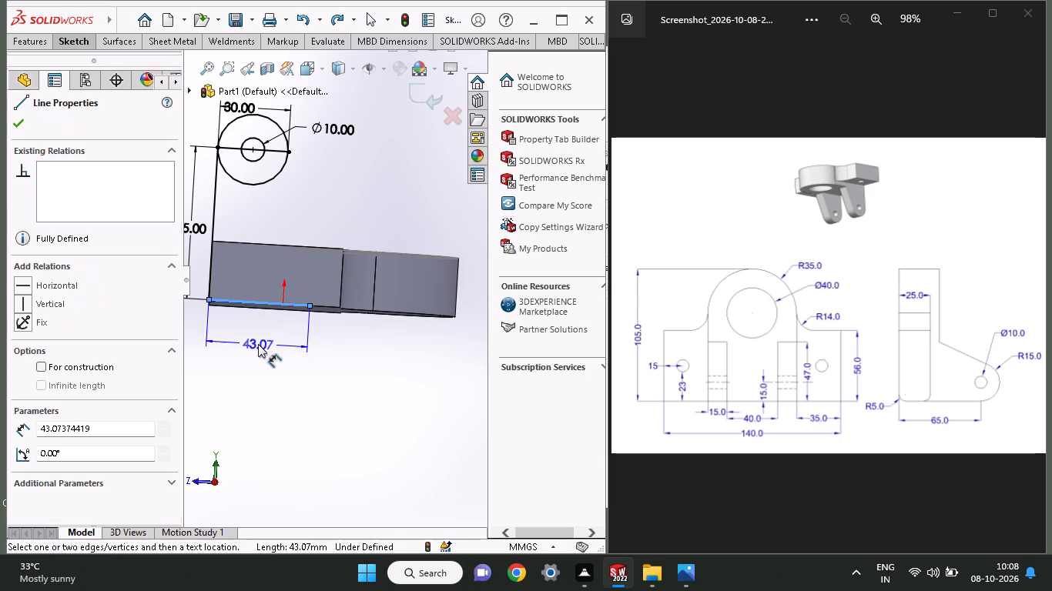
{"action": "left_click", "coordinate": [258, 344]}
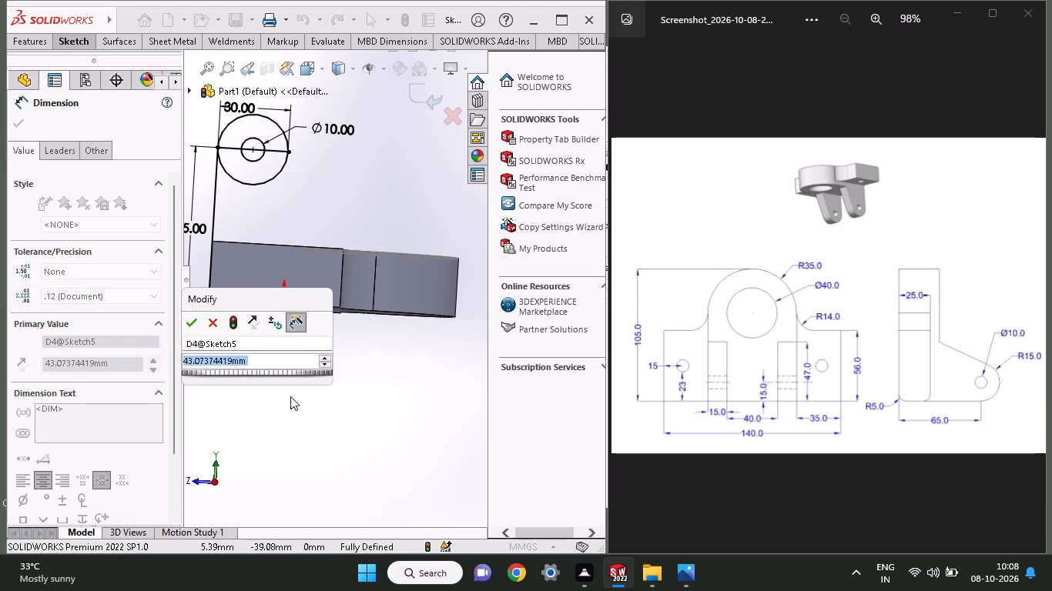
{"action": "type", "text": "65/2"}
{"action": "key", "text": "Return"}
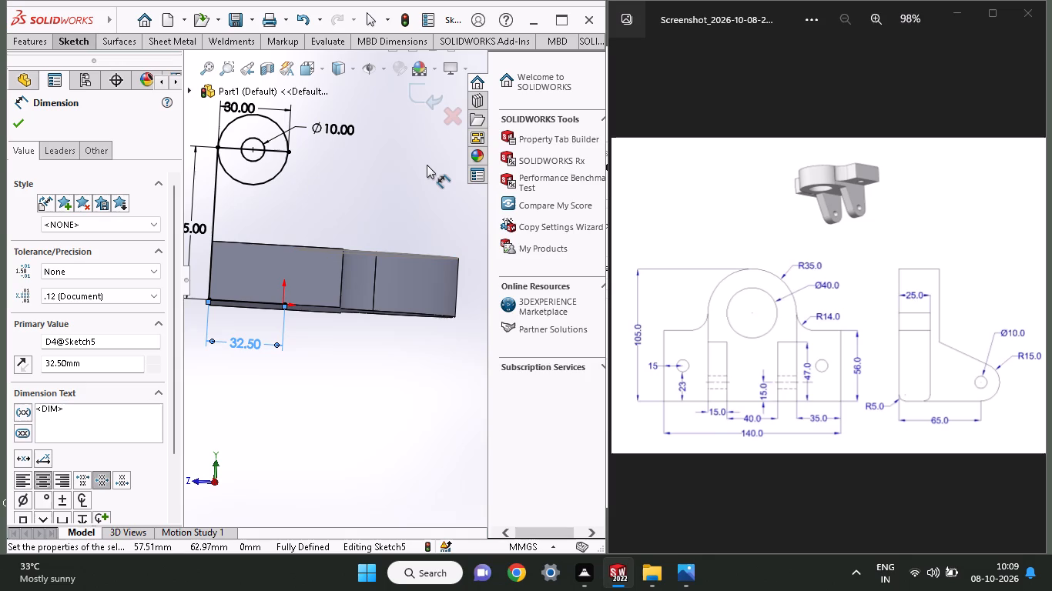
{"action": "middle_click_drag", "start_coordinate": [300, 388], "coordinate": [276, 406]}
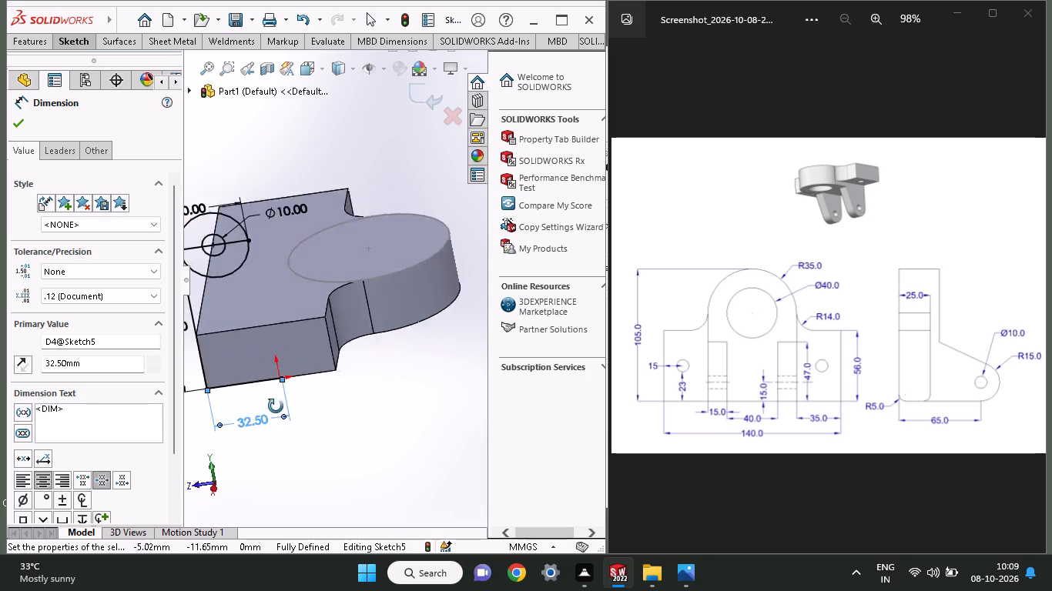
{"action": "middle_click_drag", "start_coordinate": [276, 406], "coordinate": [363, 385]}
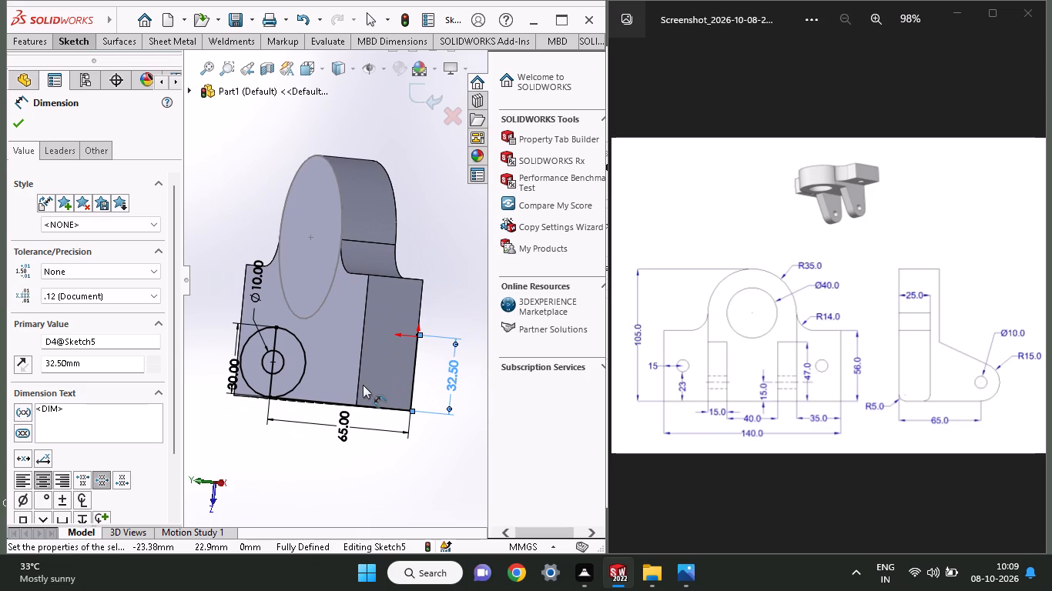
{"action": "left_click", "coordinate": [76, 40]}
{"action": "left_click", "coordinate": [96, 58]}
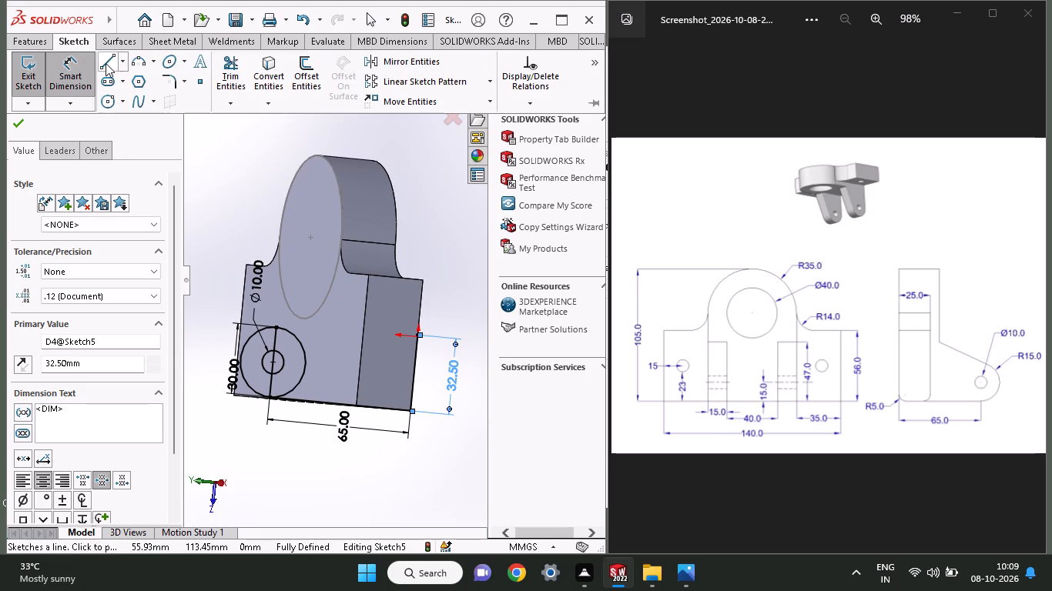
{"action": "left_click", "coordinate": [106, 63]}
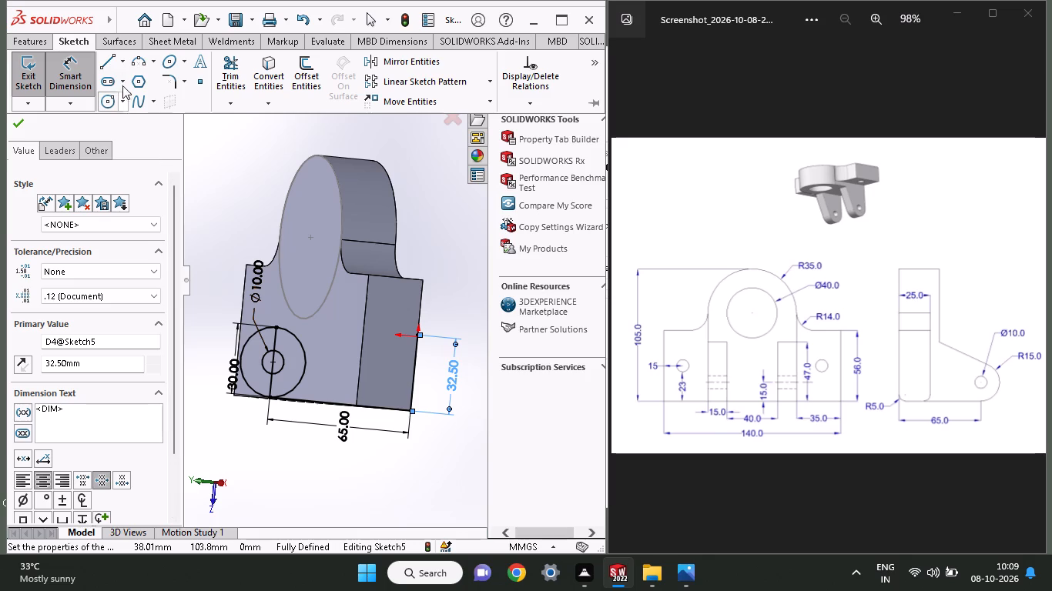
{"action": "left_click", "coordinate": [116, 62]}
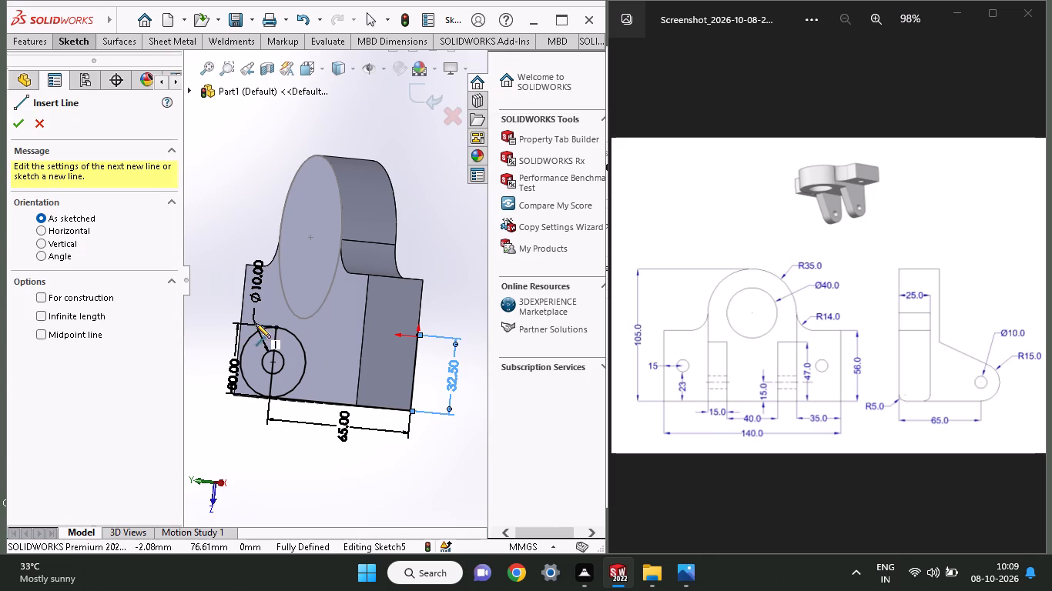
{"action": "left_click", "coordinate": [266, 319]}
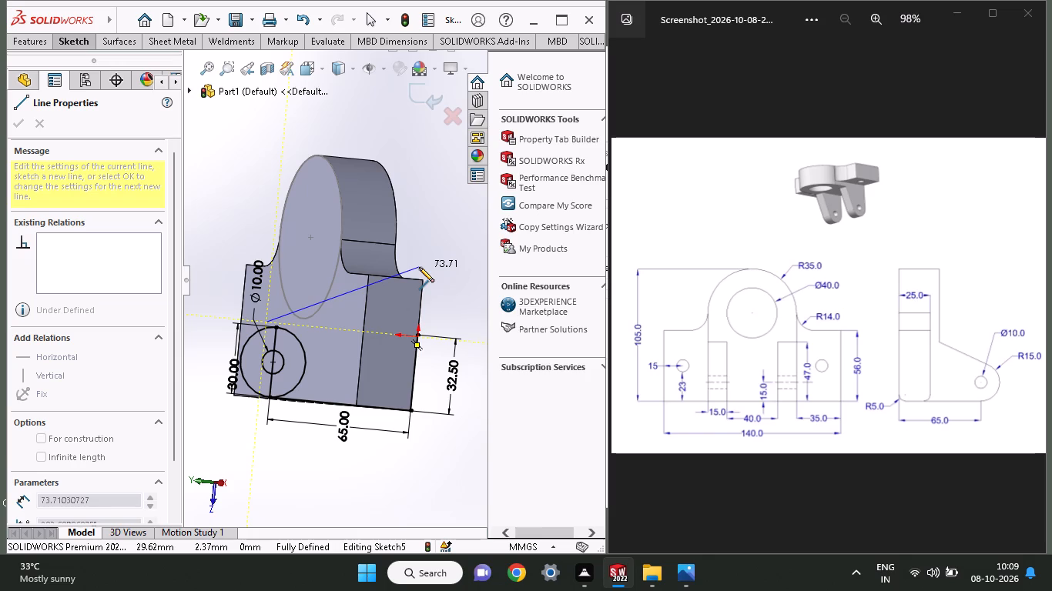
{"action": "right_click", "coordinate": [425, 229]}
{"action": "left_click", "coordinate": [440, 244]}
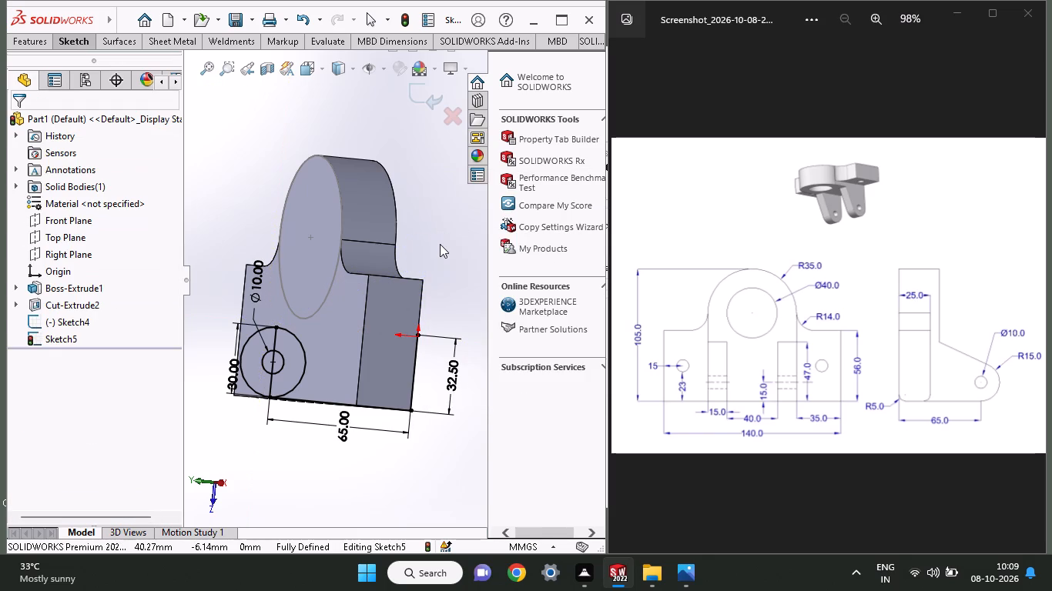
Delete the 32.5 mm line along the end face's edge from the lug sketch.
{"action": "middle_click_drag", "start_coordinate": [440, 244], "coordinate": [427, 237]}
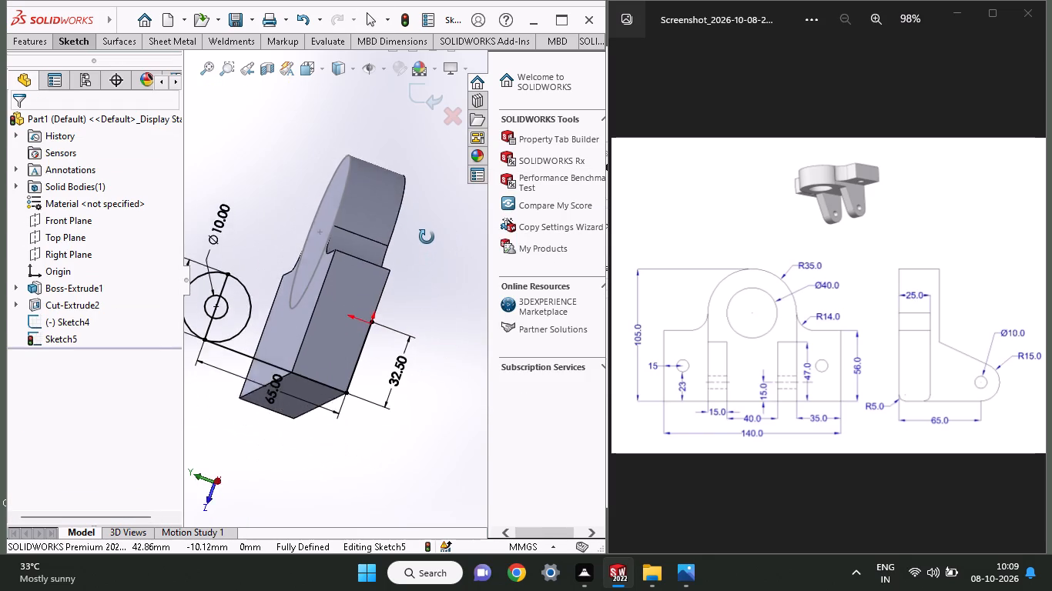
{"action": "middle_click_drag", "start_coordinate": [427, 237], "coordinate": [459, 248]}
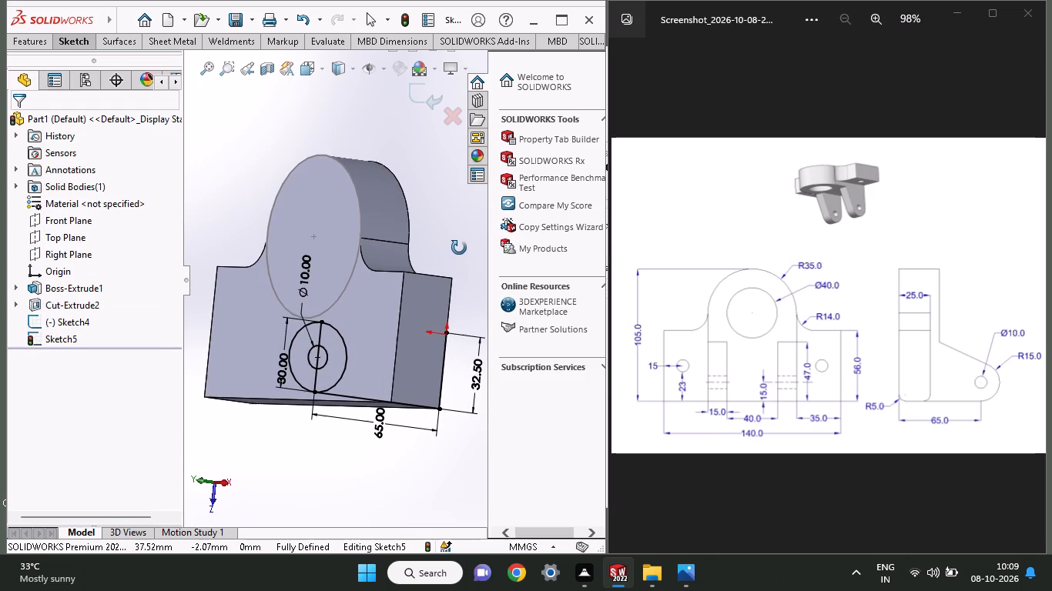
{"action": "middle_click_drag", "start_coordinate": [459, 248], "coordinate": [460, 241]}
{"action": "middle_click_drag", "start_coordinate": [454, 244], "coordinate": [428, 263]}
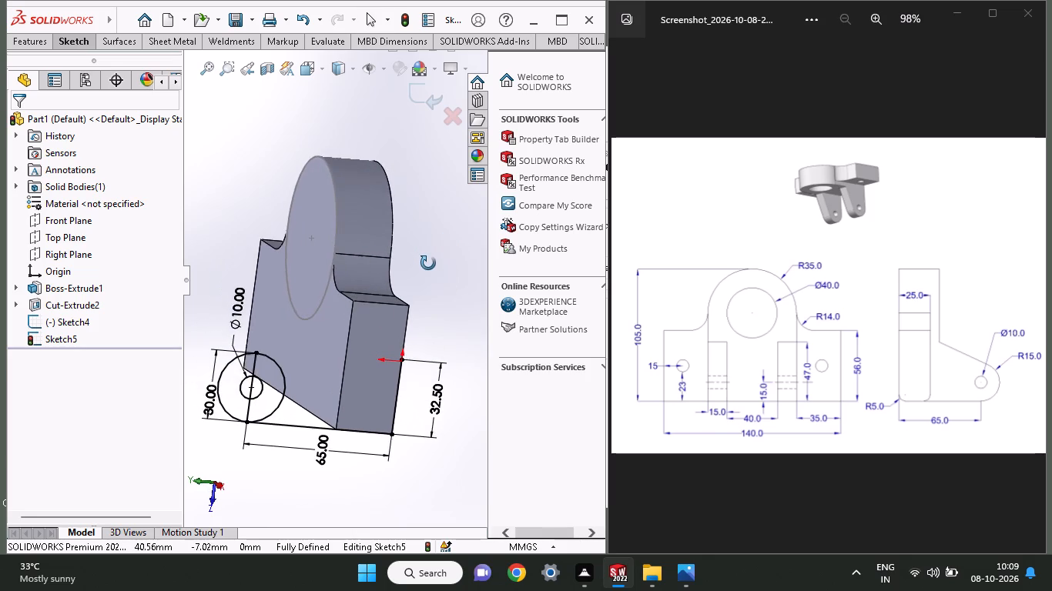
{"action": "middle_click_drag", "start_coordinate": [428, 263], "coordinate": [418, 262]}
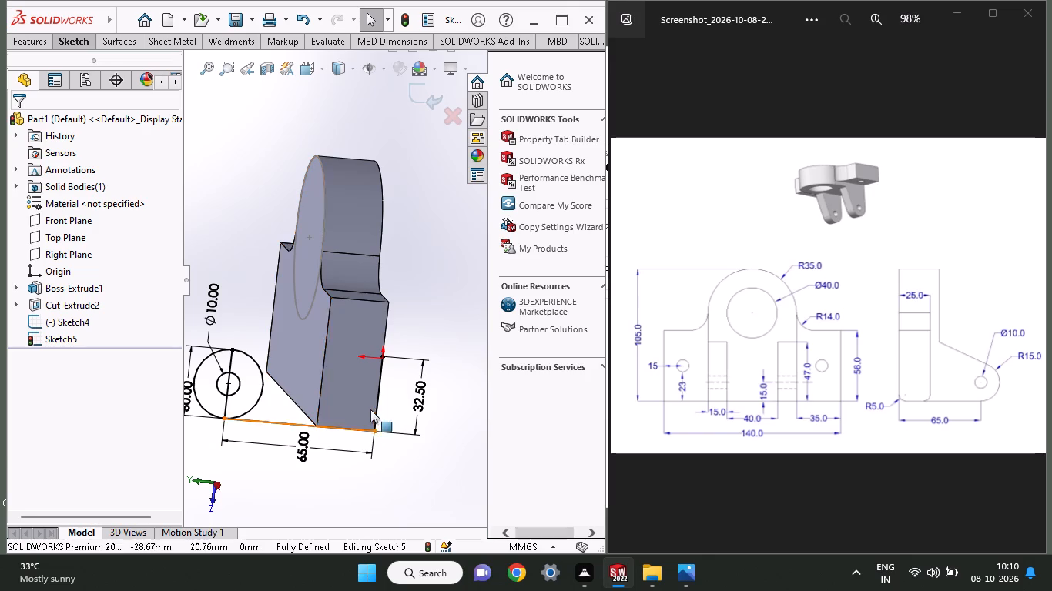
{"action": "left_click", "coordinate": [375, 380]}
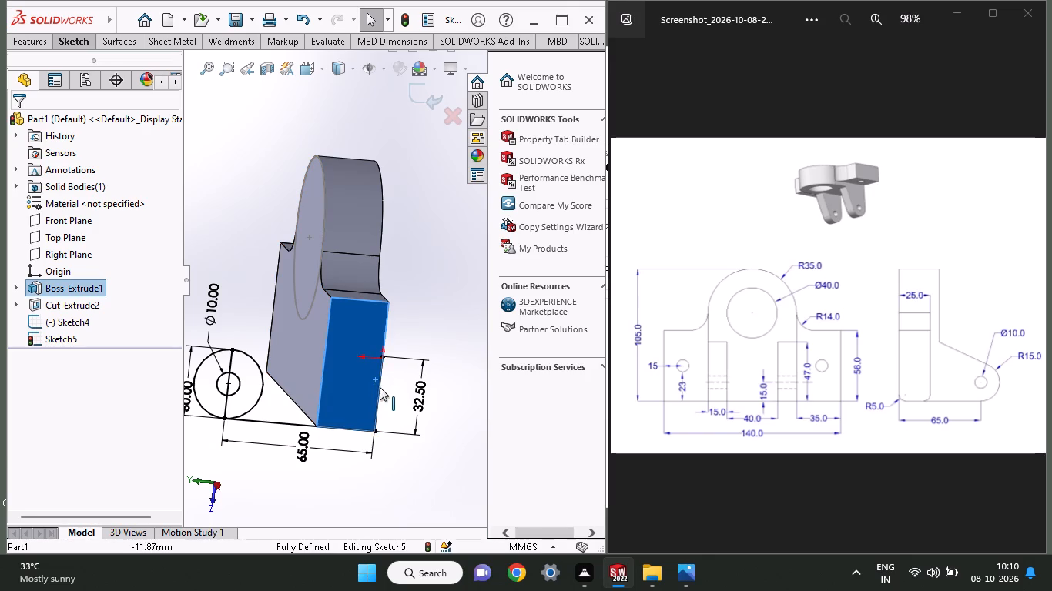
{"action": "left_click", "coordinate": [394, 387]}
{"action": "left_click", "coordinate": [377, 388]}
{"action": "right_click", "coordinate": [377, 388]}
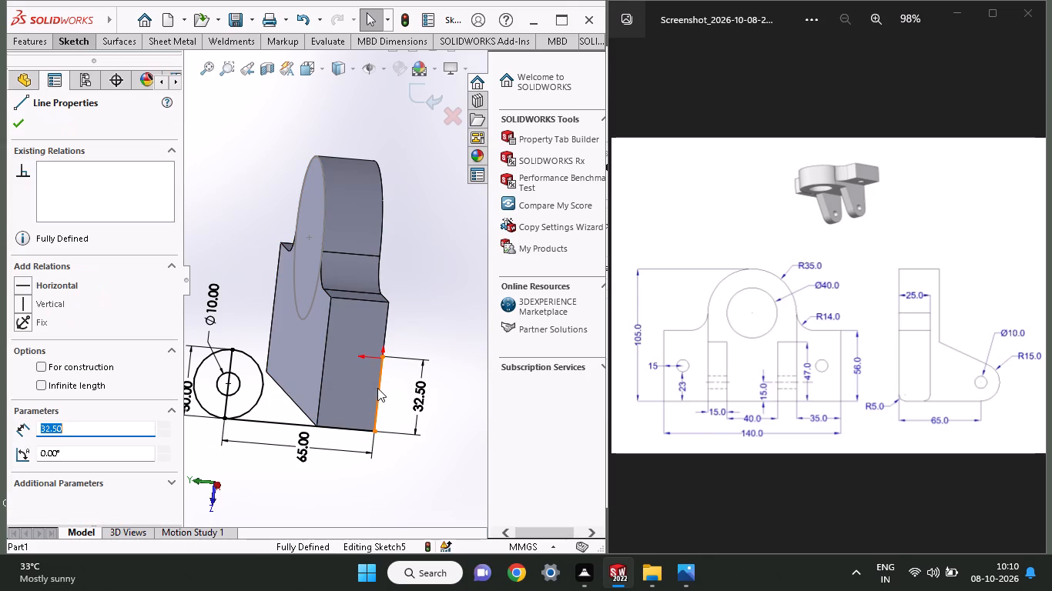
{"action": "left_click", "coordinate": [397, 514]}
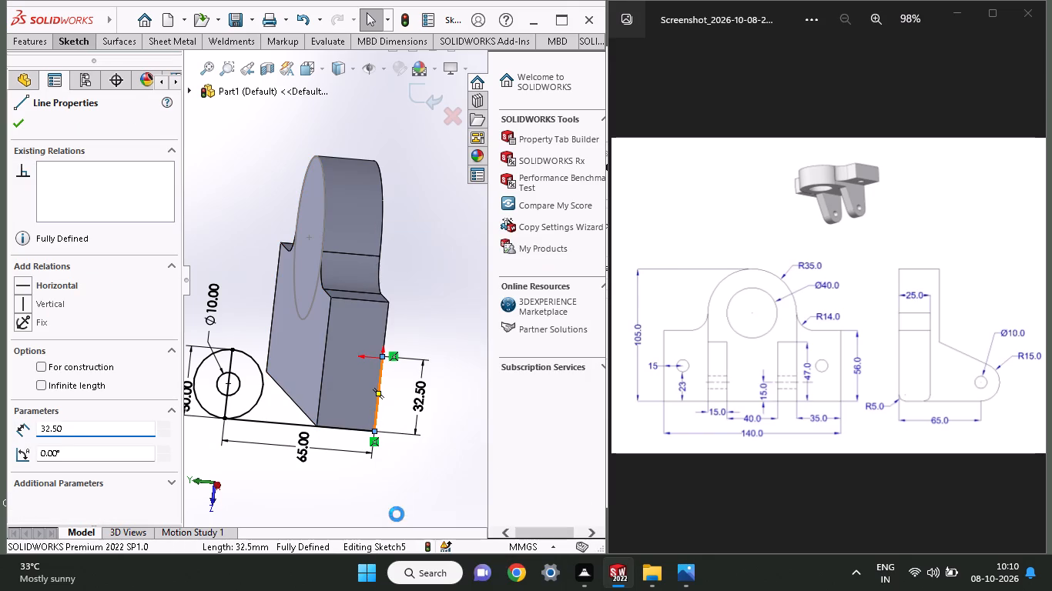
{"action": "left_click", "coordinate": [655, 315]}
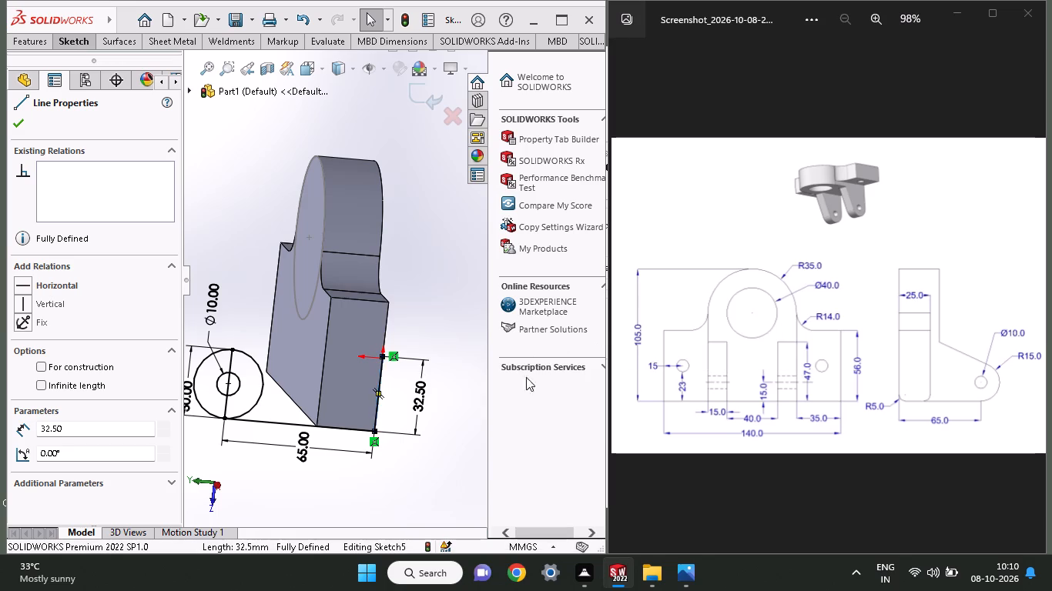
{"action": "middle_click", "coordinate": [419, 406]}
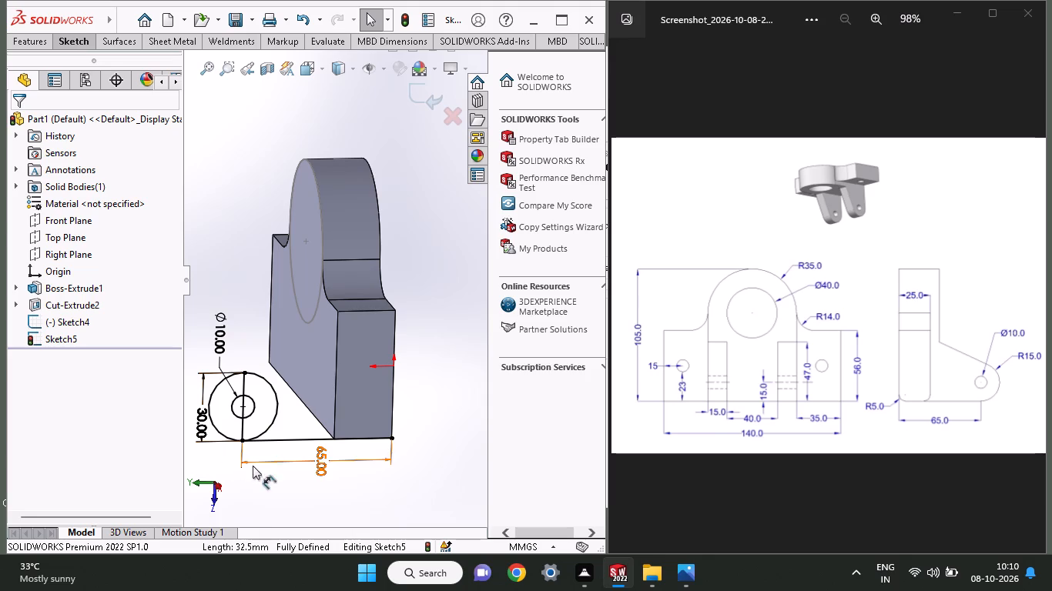
Delete all remaining lug sketch geometry, both circles and the connected lines with their dimensions, and exit the sketch.
{"action": "left_click_drag", "start_coordinate": [411, 455], "coordinate": [152, 359]}
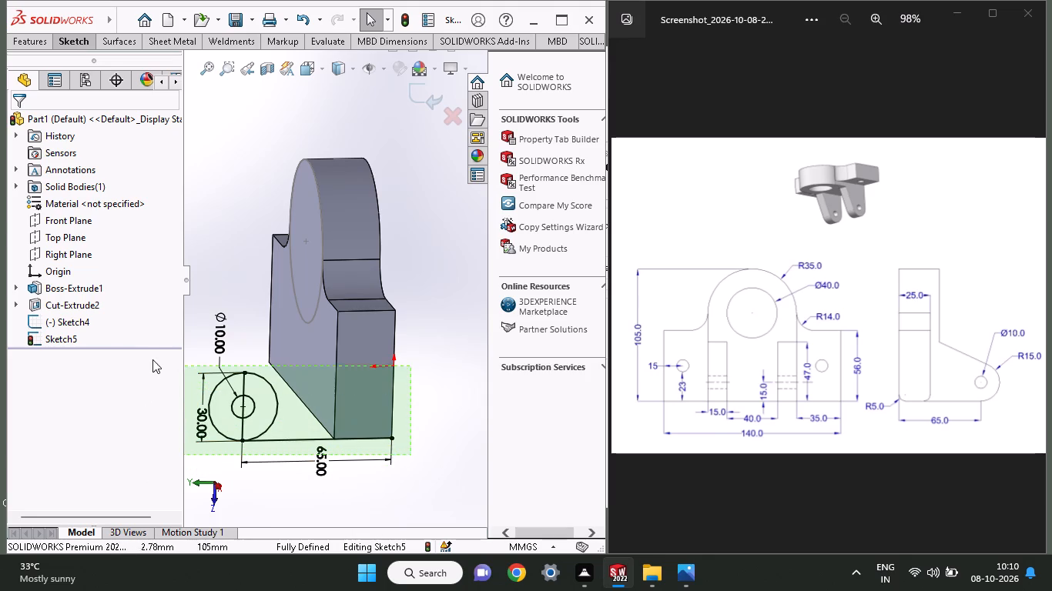
{"action": "left_click_drag", "start_coordinate": [152, 359], "coordinate": [149, 292]}
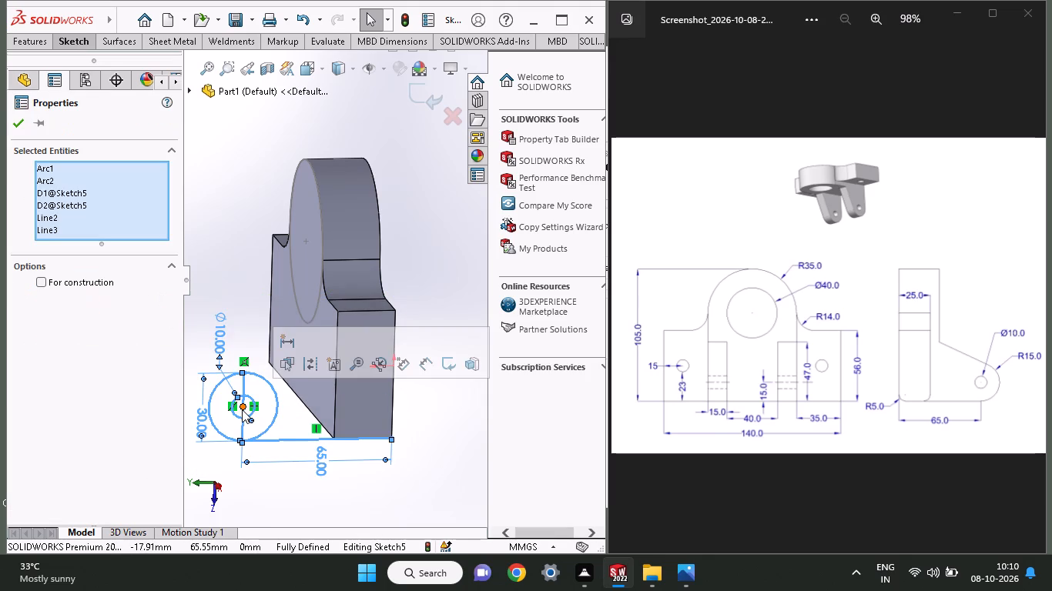
{"action": "scroll", "coordinate": [307, 488], "scroll_direction": "down", "scroll_amount": 1}
{"action": "right_click", "coordinate": [308, 505]}
{"action": "left_click", "coordinate": [333, 531]}
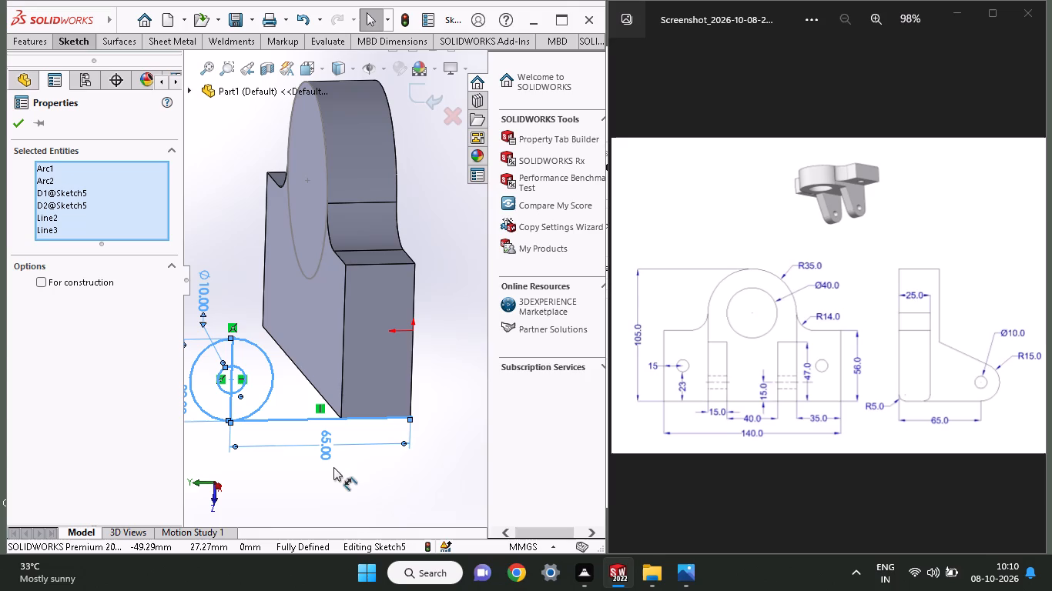
{"action": "right_click", "coordinate": [333, 469]}
{"action": "left_click", "coordinate": [358, 532]}
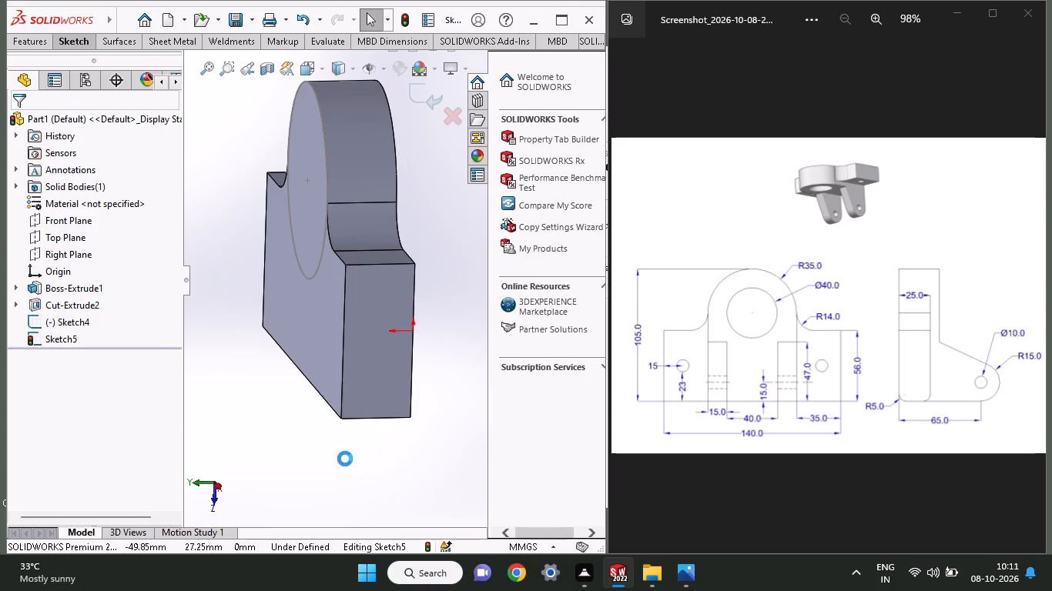
{"action": "left_click", "coordinate": [357, 392]}
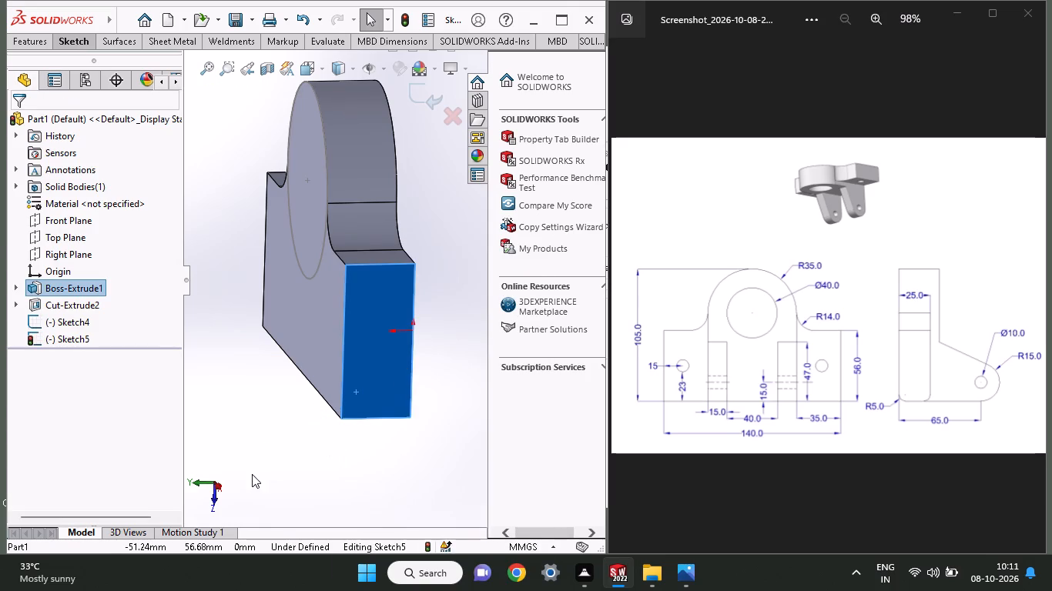
{"action": "right_click", "coordinate": [252, 474]}
{"action": "left_click", "coordinate": [427, 328]}
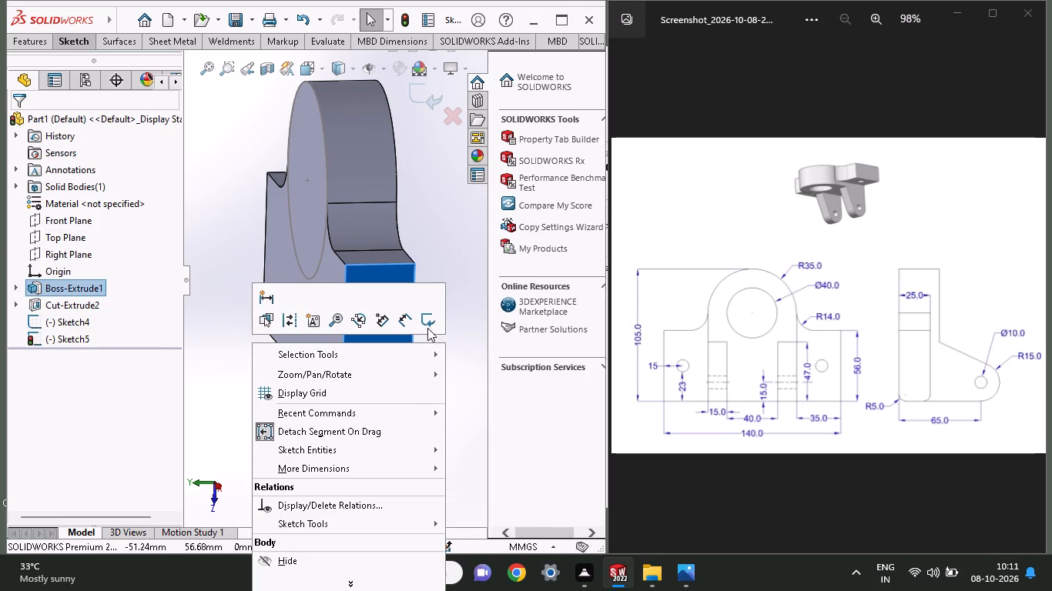
Start a new sketch on the plate's flat rectangular end face.
{"action": "left_click", "coordinate": [363, 389]}
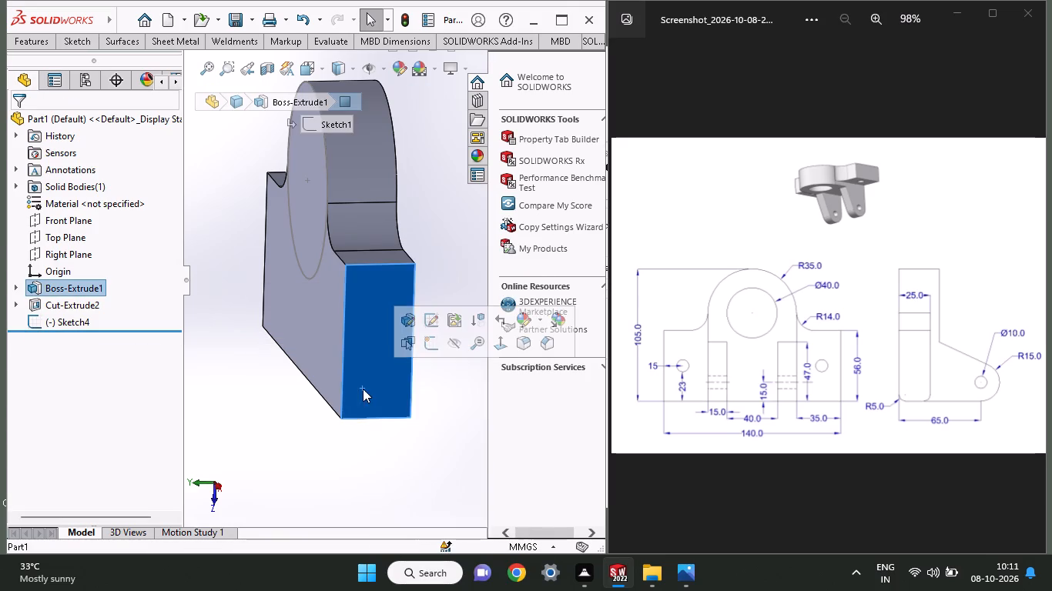
{"action": "left_click", "coordinate": [427, 346]}
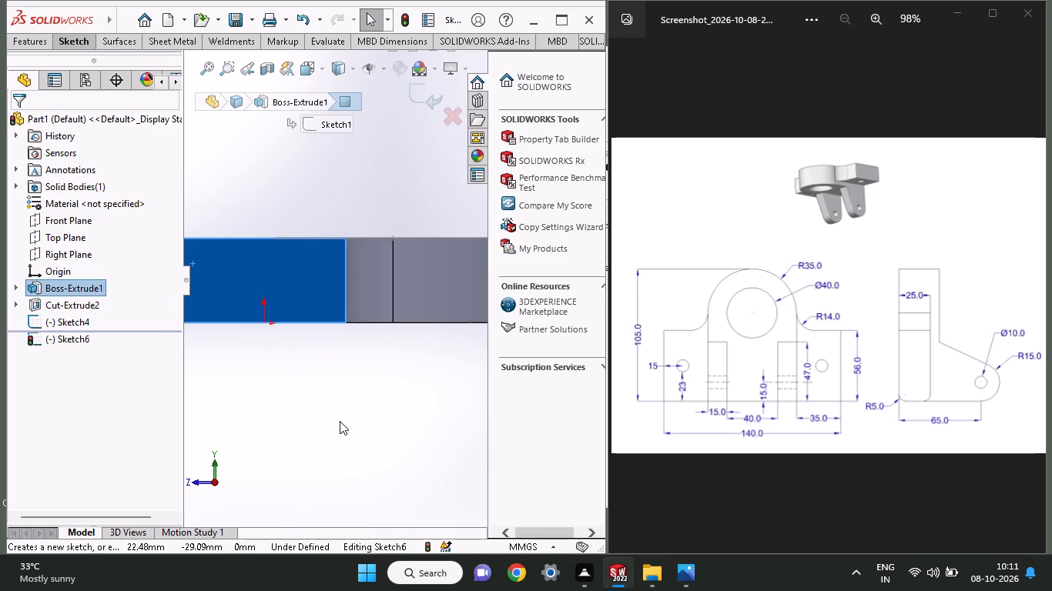
{"action": "scroll", "coordinate": [340, 421], "scroll_direction": "up", "scroll_amount": 3, "text": "ctrl"}
{"action": "scroll", "coordinate": [340, 421], "scroll_direction": "down", "scroll_amount": 1, "text": "ctrl"}
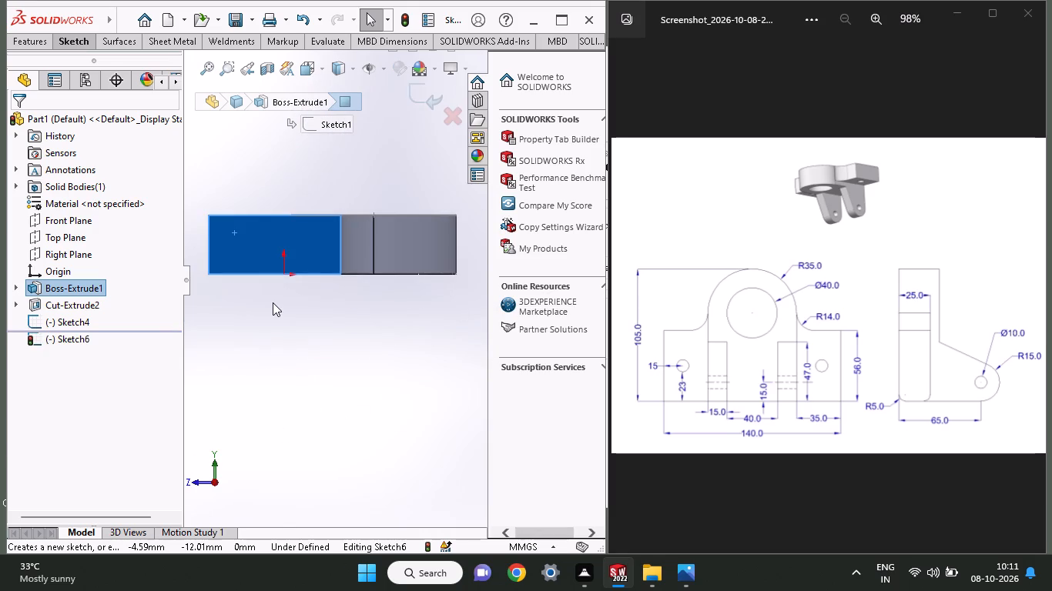
{"action": "scroll", "coordinate": [273, 302], "scroll_direction": "up", "scroll_amount": 1}
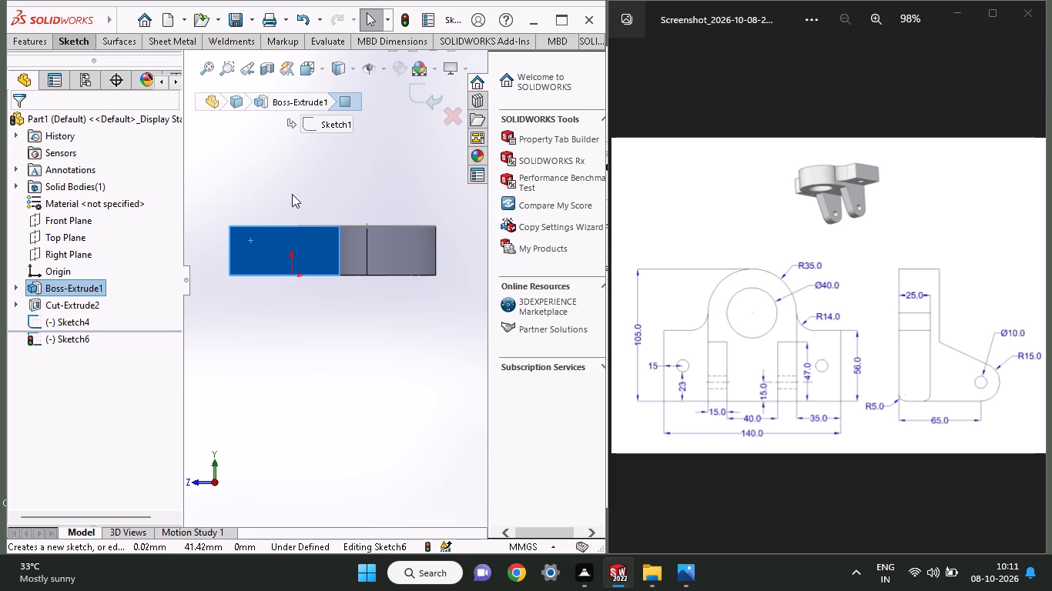
Sketch a vertical line about 33 mm long upward from the end face's upper corner farthest from the lobe.
{"action": "left_click", "coordinate": [75, 49]}
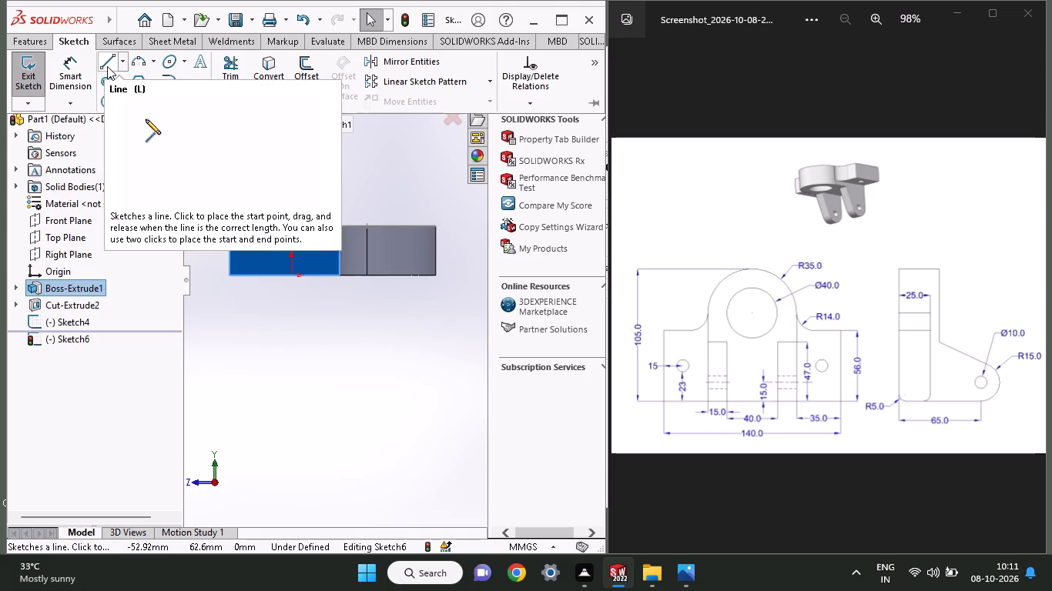
{"action": "left_click", "coordinate": [107, 66]}
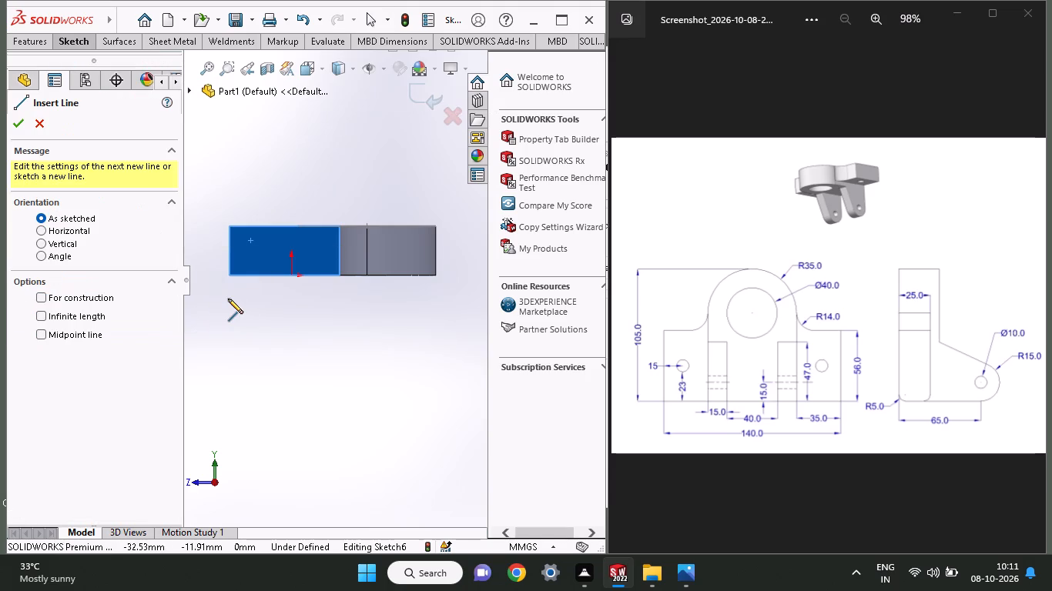
{"action": "left_click", "coordinate": [233, 228]}
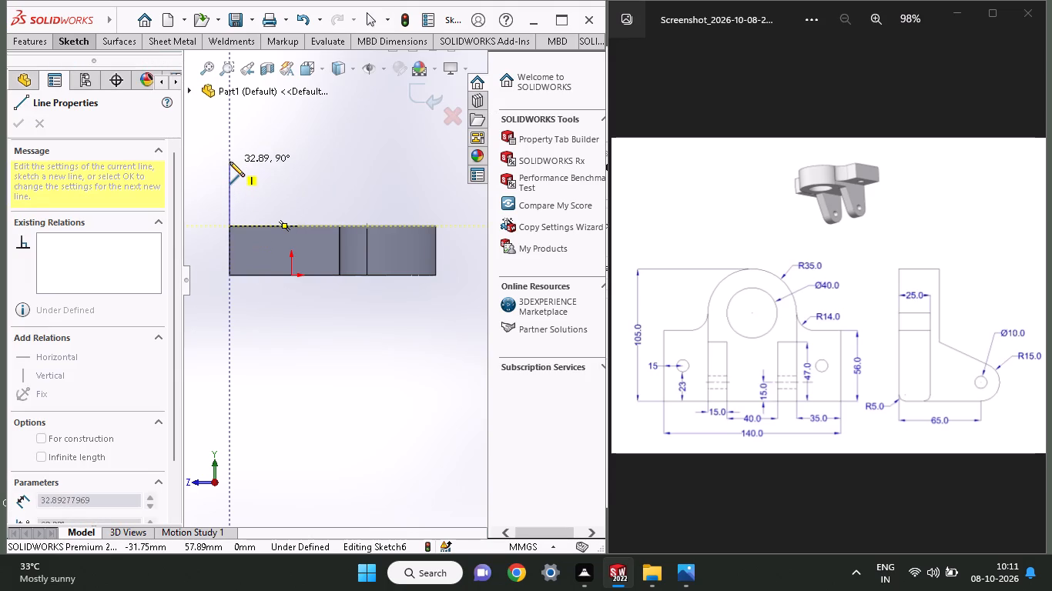
{"action": "left_click", "coordinate": [229, 162]}
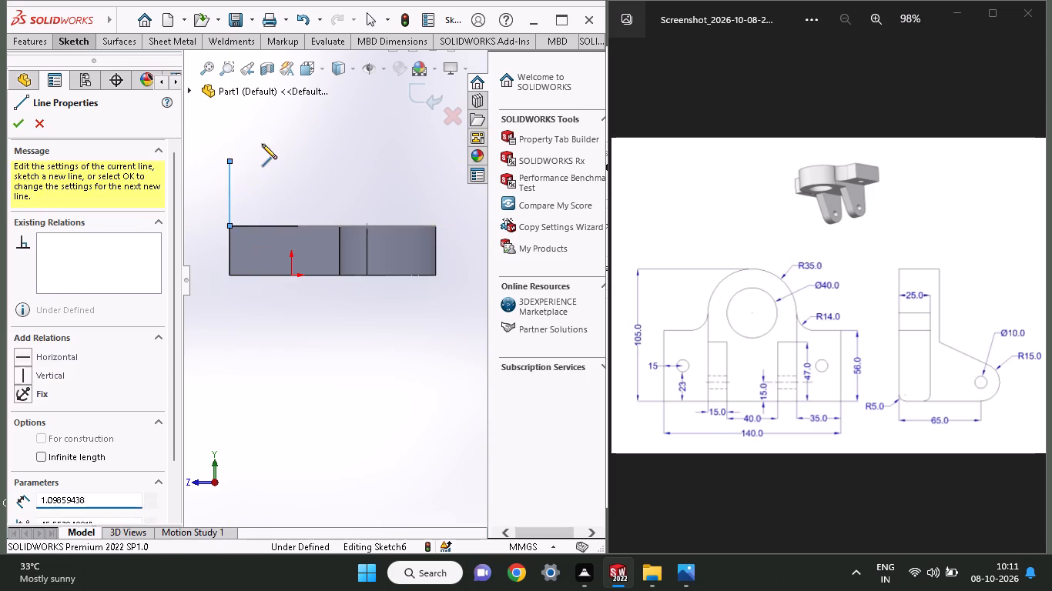
{"action": "right_click", "coordinate": [262, 144]}
{"action": "left_click", "coordinate": [273, 152]}
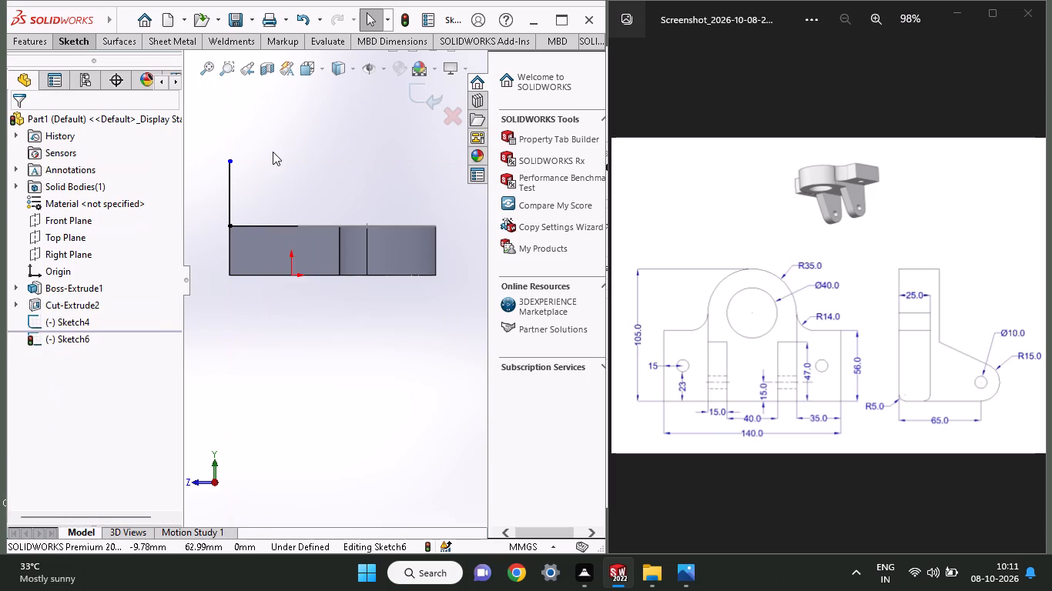
Dimension the height from the end face's lower corner to the vertical line's top endpoint as 65 mm.
{"action": "left_click", "coordinate": [79, 43]}
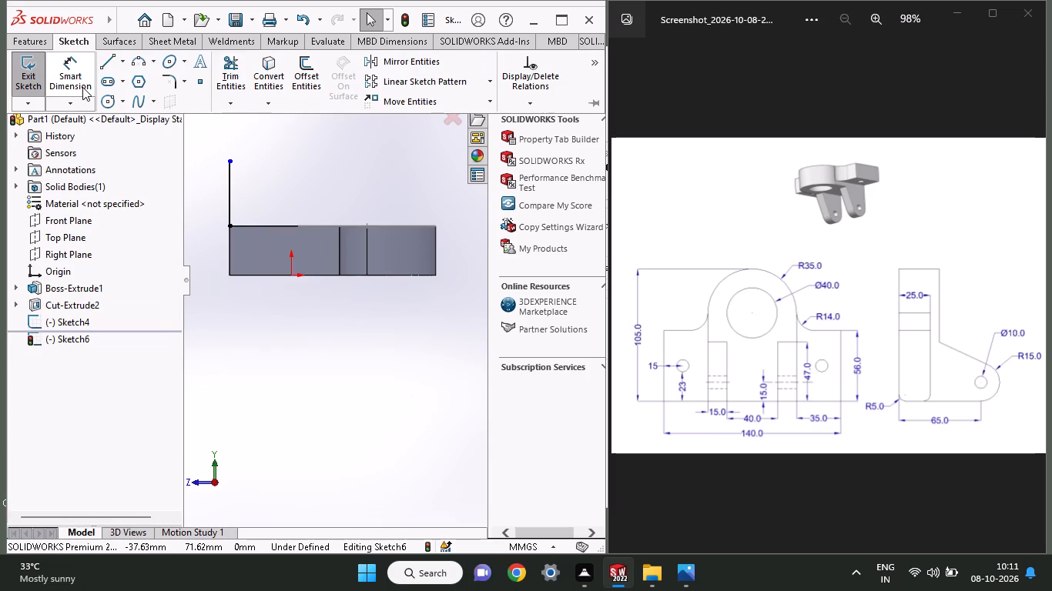
{"action": "left_click", "coordinate": [82, 87]}
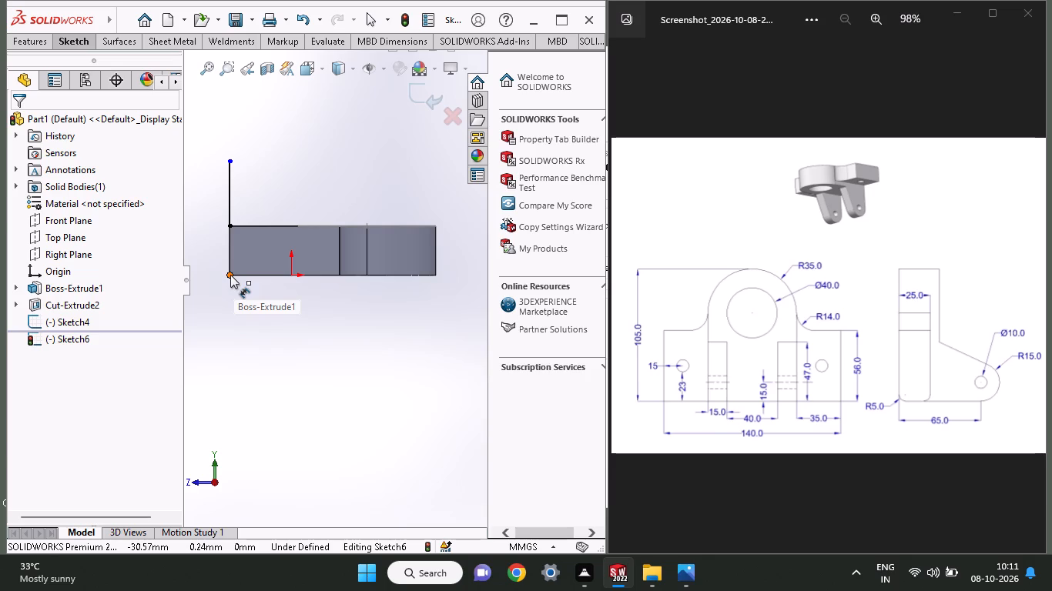
{"action": "left_click", "coordinate": [230, 275]}
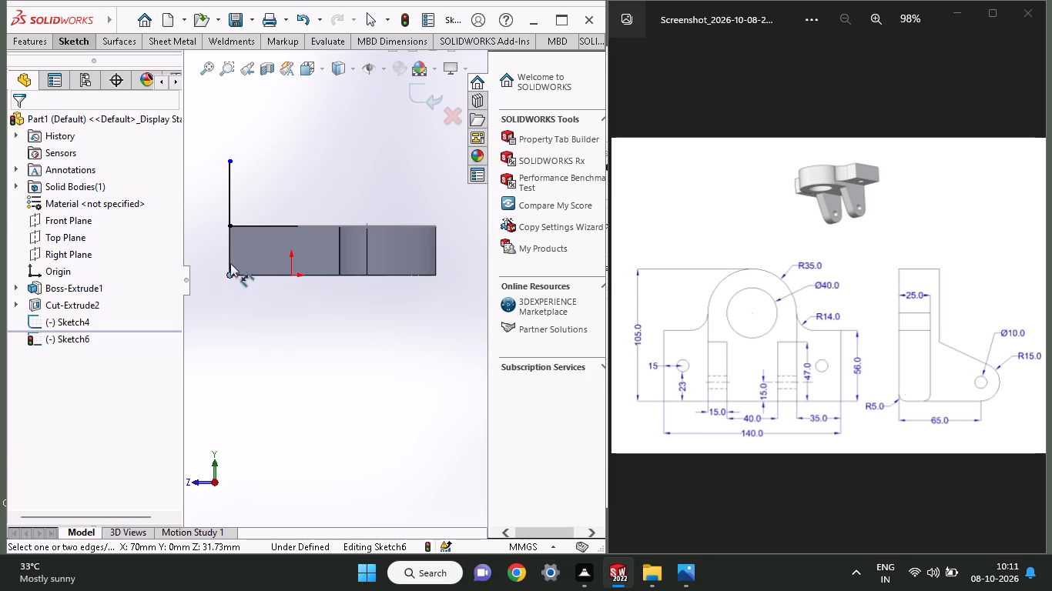
{"action": "left_click", "coordinate": [232, 158]}
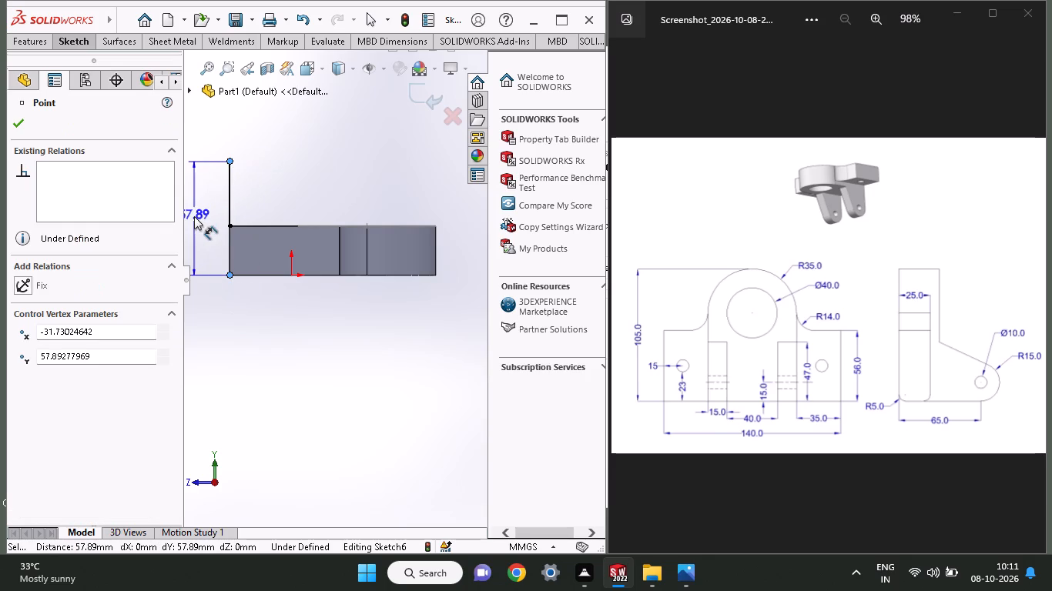
{"action": "left_click", "coordinate": [193, 224]}
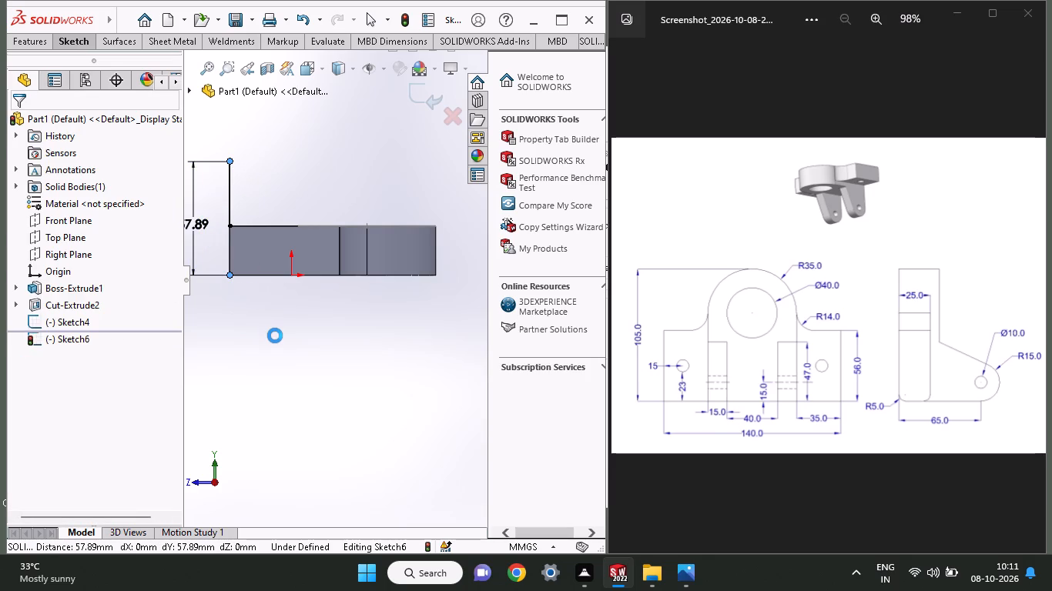
{"action": "key", "text": "6"}
{"action": "scroll", "coordinate": [276, 336], "scroll_direction": "down", "scroll_amount": 1}
{"action": "key", "text": "5"}
{"action": "key", "text": "Return"}
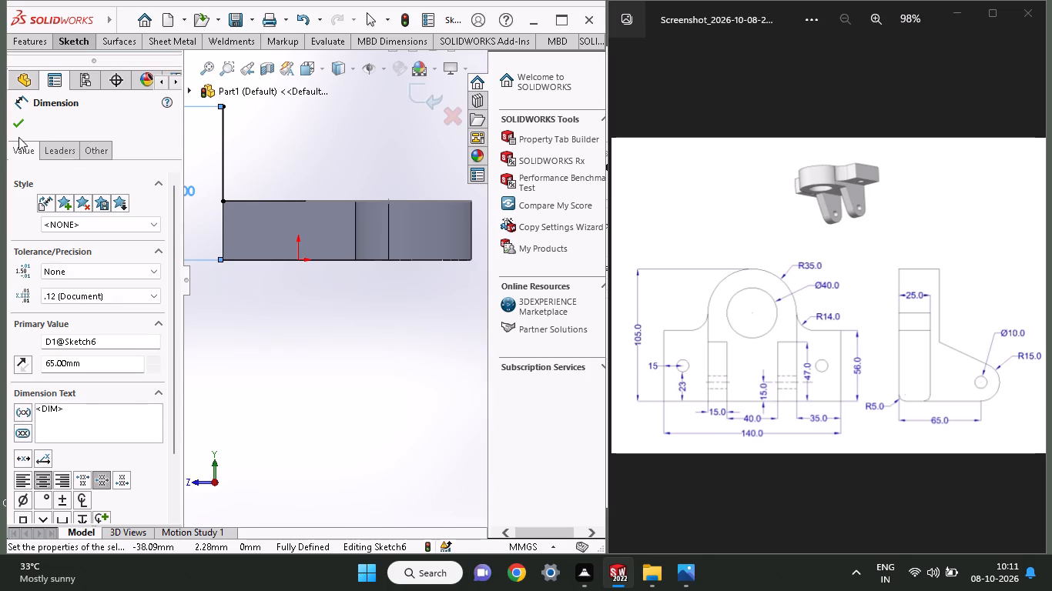
{"action": "left_click", "coordinate": [18, 126]}
{"action": "scroll", "coordinate": [277, 143], "scroll_direction": "up", "scroll_amount": 1}
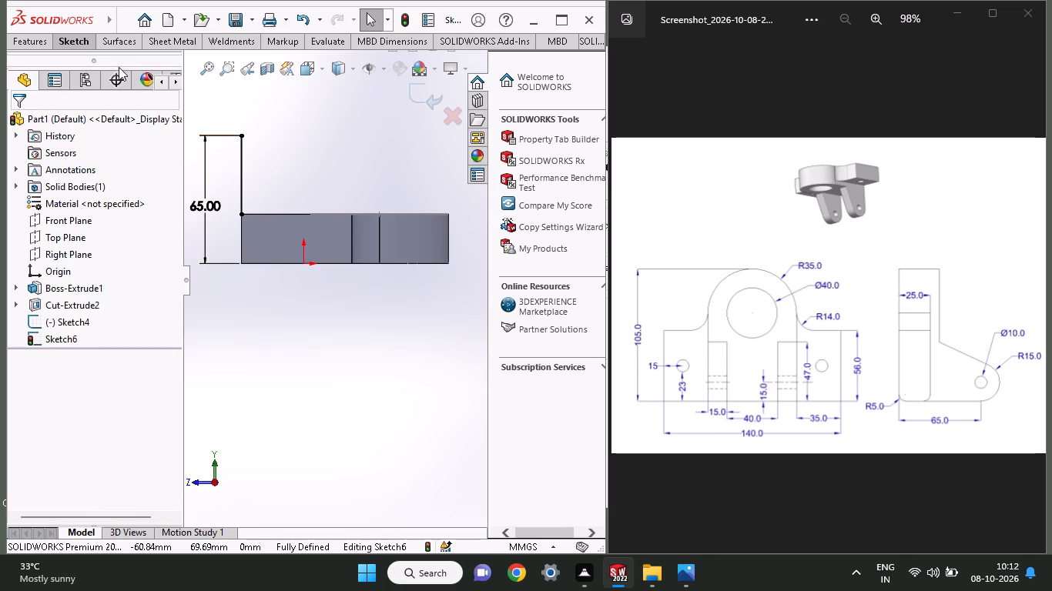
Sketch a horizontal line about 22 mm long from the vertical line's top endpoint toward the lobe side.
{"action": "left_click", "coordinate": [62, 38]}
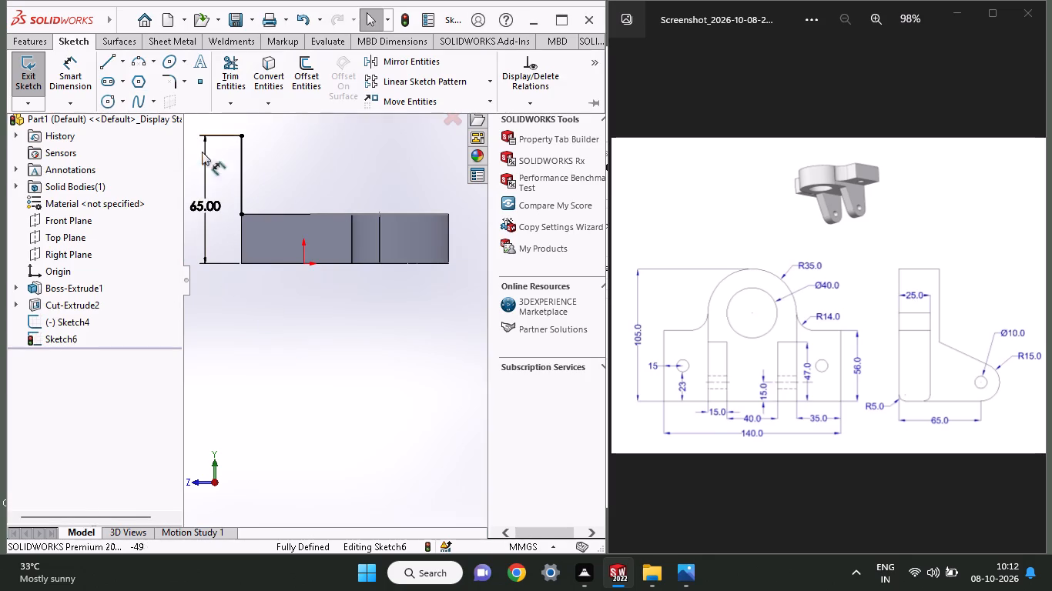
{"action": "left_click", "coordinate": [113, 65]}
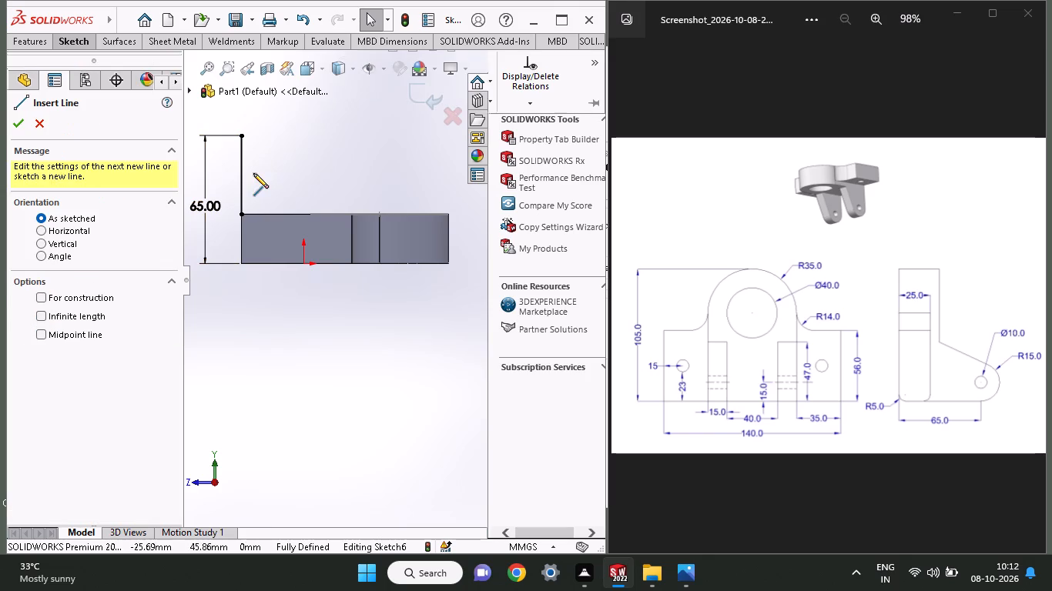
{"action": "left_click", "coordinate": [243, 134]}
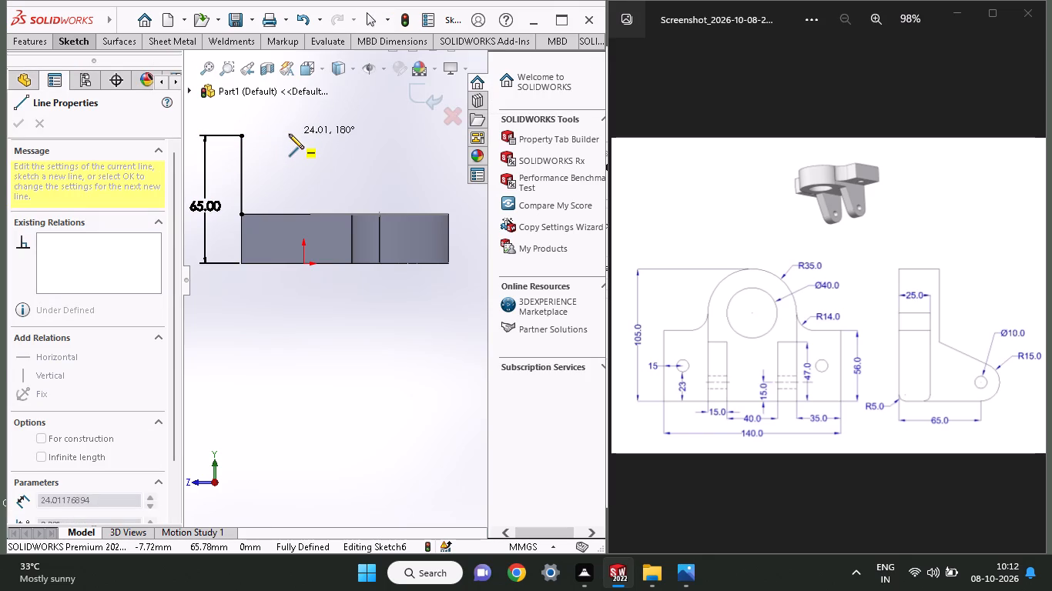
{"action": "left_click", "coordinate": [284, 135]}
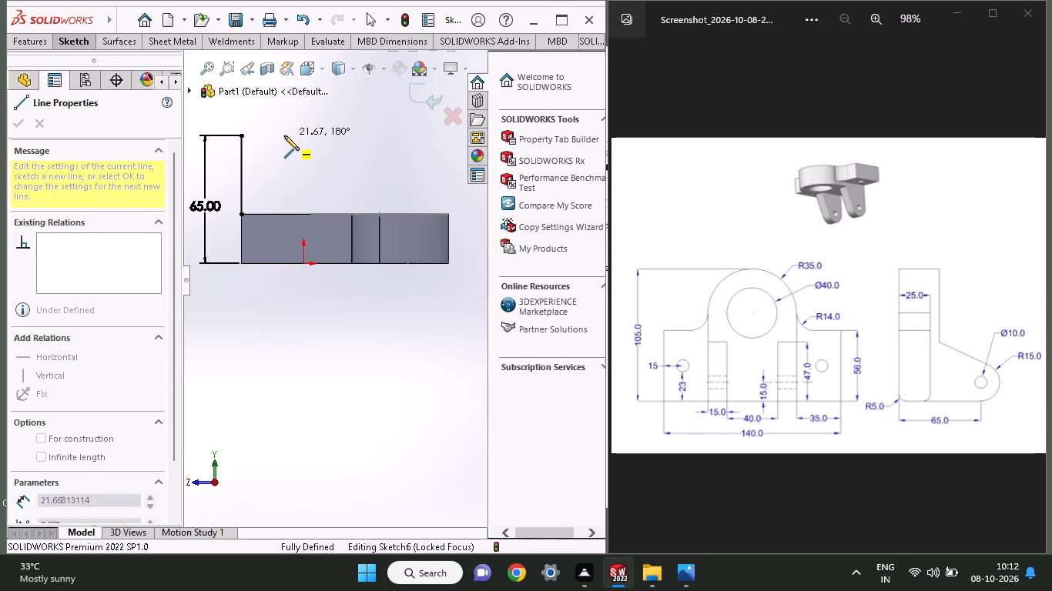
{"action": "right_click", "coordinate": [301, 129]}
{"action": "left_click", "coordinate": [317, 147]}
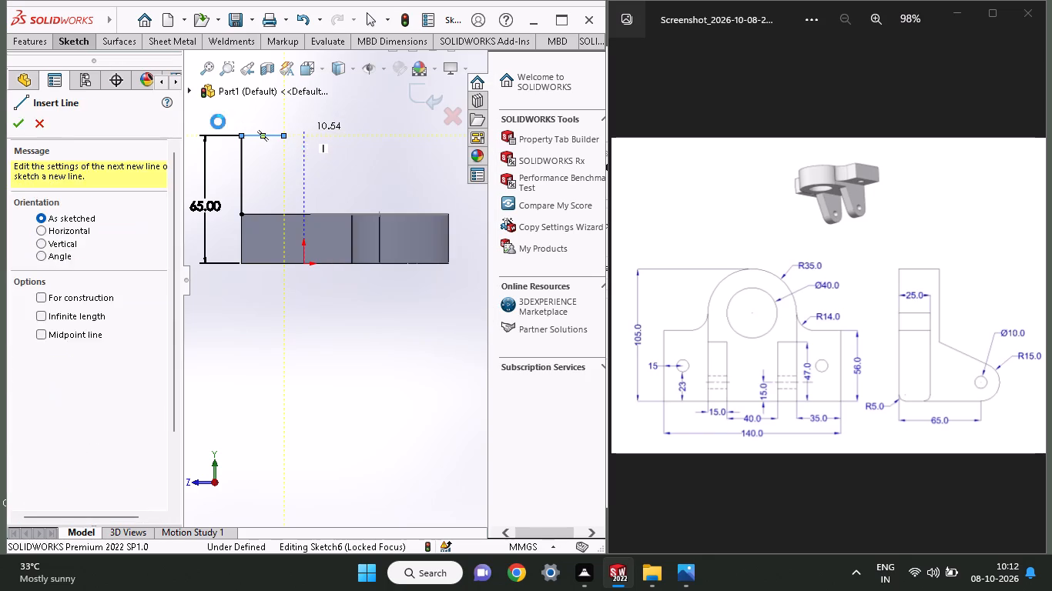
Dimension the horizontal line at the top of the lug profile to 30 mm.
{"action": "left_click", "coordinate": [75, 44]}
{"action": "left_click", "coordinate": [72, 64]}
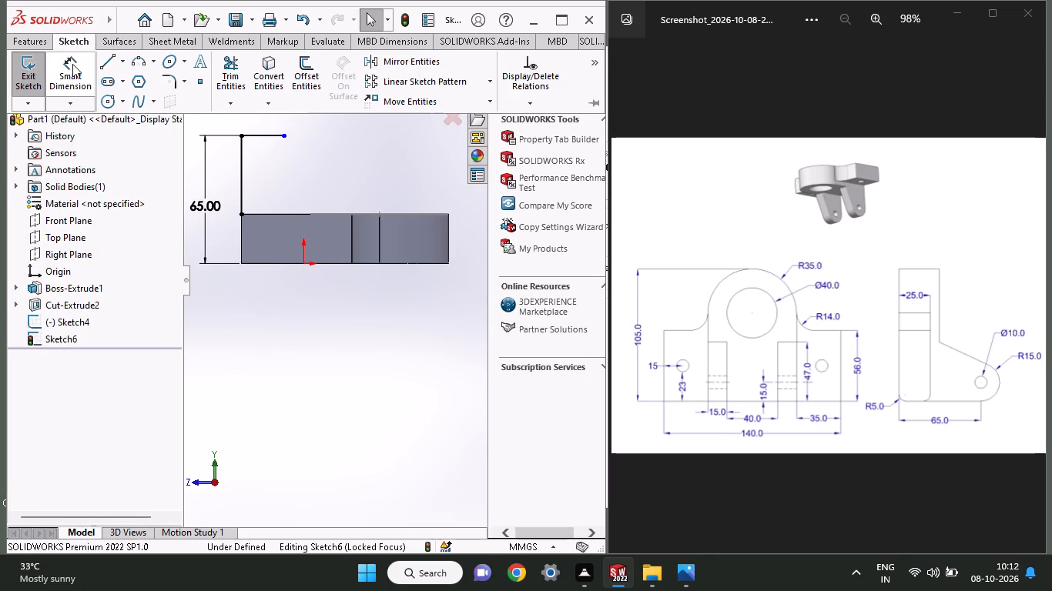
{"action": "left_click", "coordinate": [256, 135]}
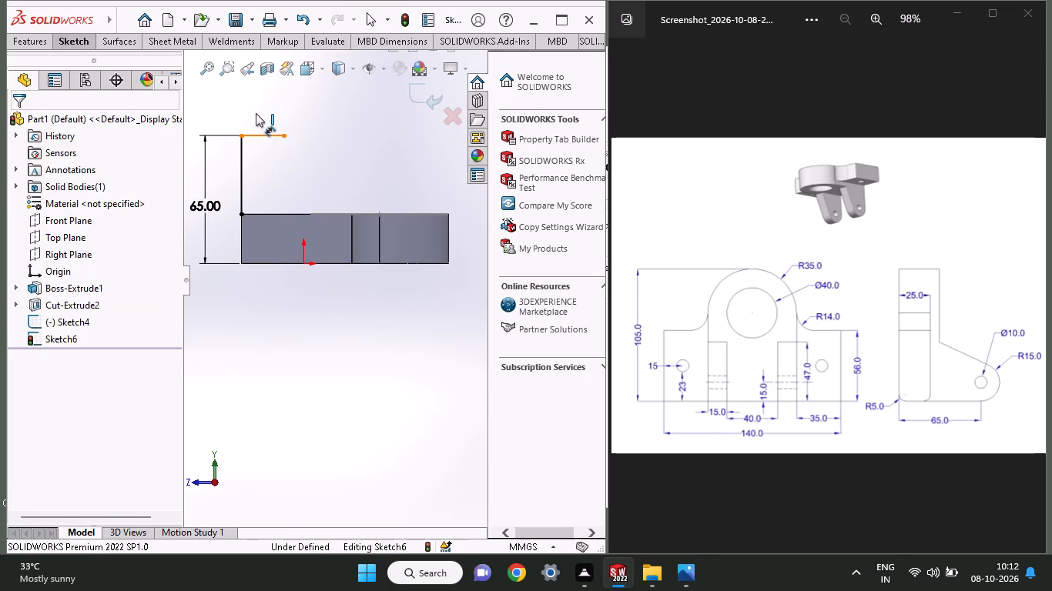
{"action": "left_click", "coordinate": [256, 113]}
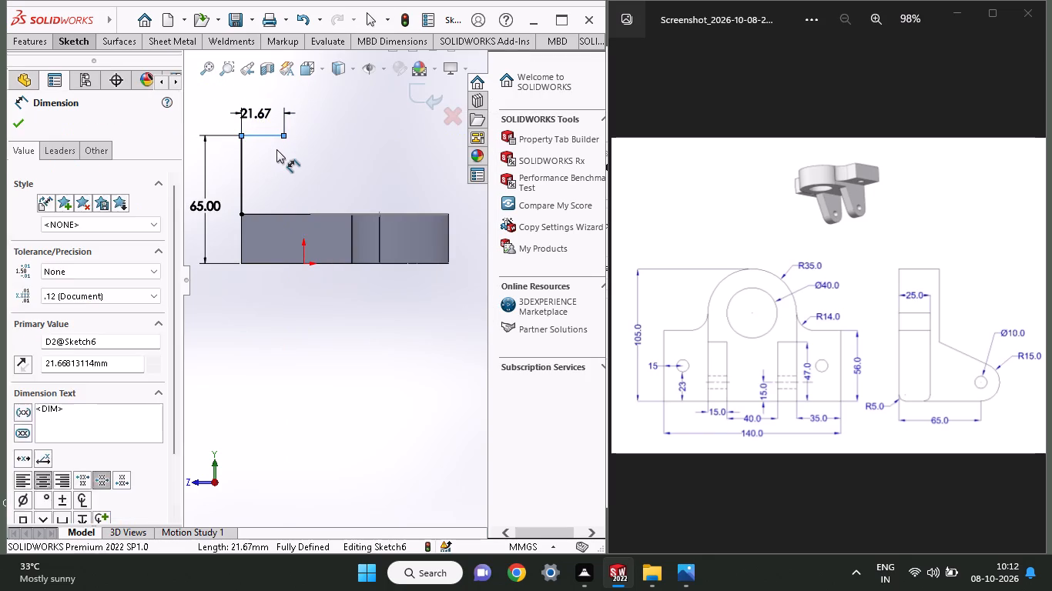
{"action": "type", "text": "3."}
{"action": "key", "text": "Return"}
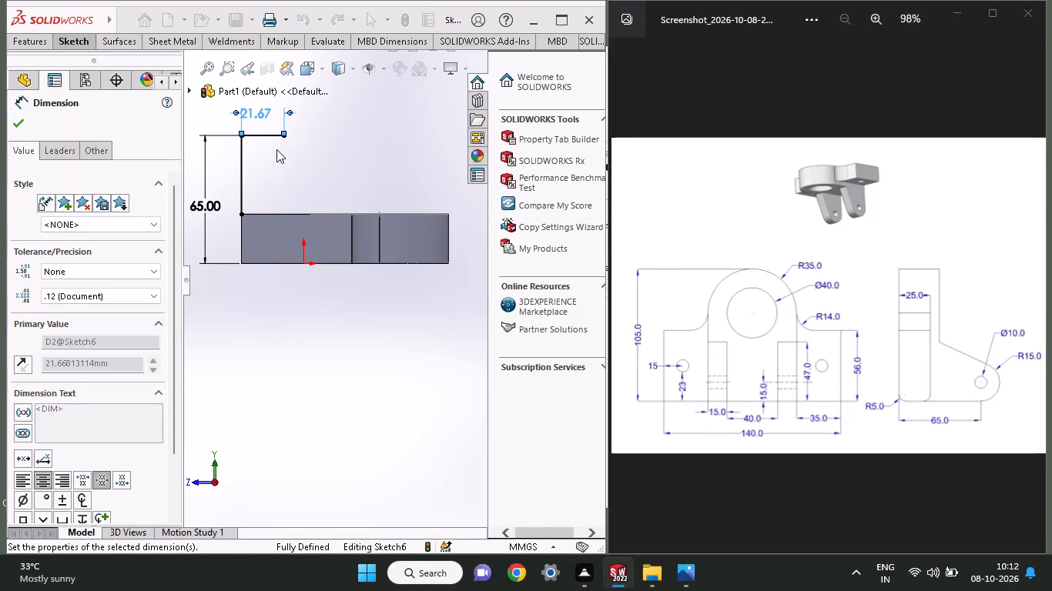
{"action": "double_click", "coordinate": [251, 112]}
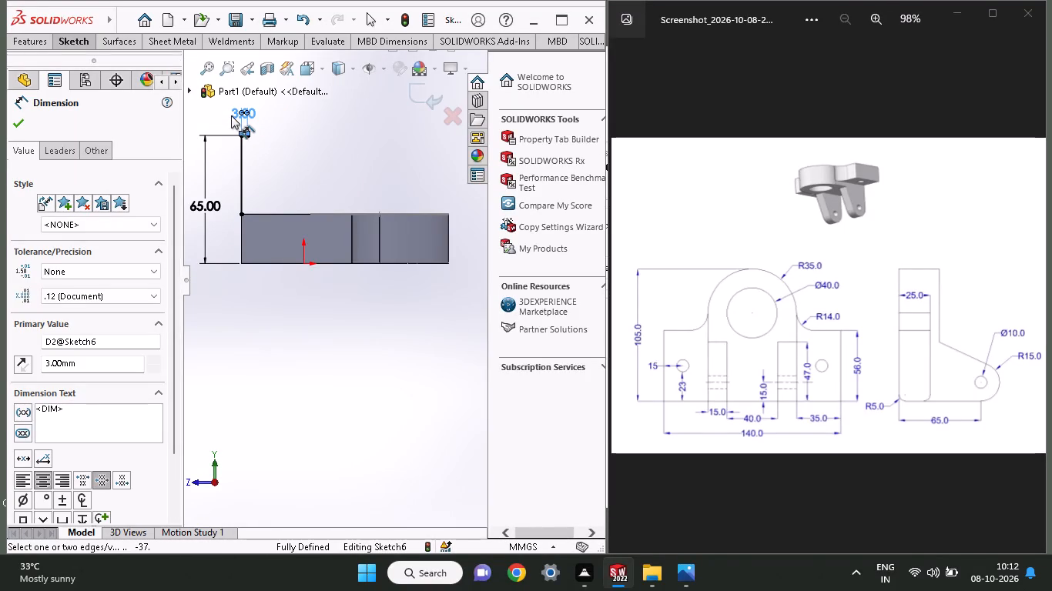
{"action": "double_click", "coordinate": [231, 115]}
{"action": "type", "text": "30"}
{"action": "key", "text": "Return"}
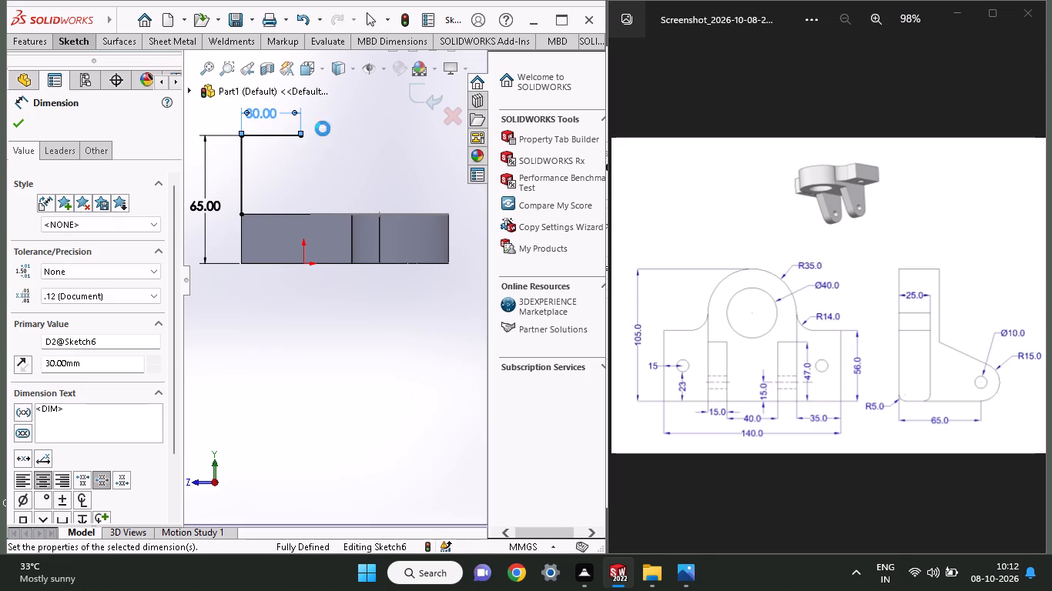
Sketch a horizontal line about 47 mm long along the end face's upper edge, starting at the vertical line's base.
{"action": "left_click", "coordinate": [66, 47]}
{"action": "left_click", "coordinate": [99, 65]}
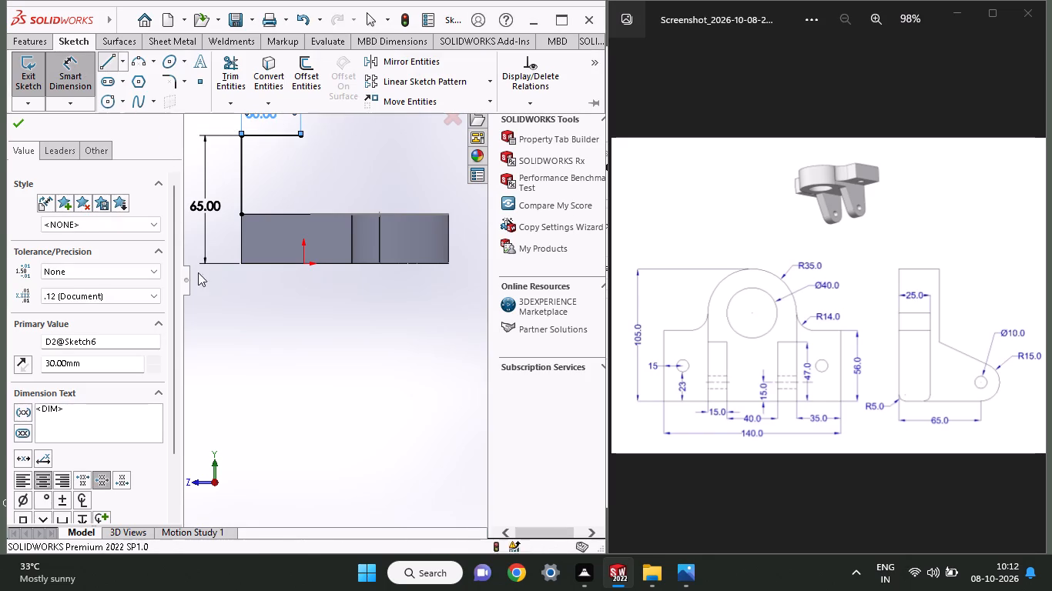
{"action": "left_click", "coordinate": [243, 217]}
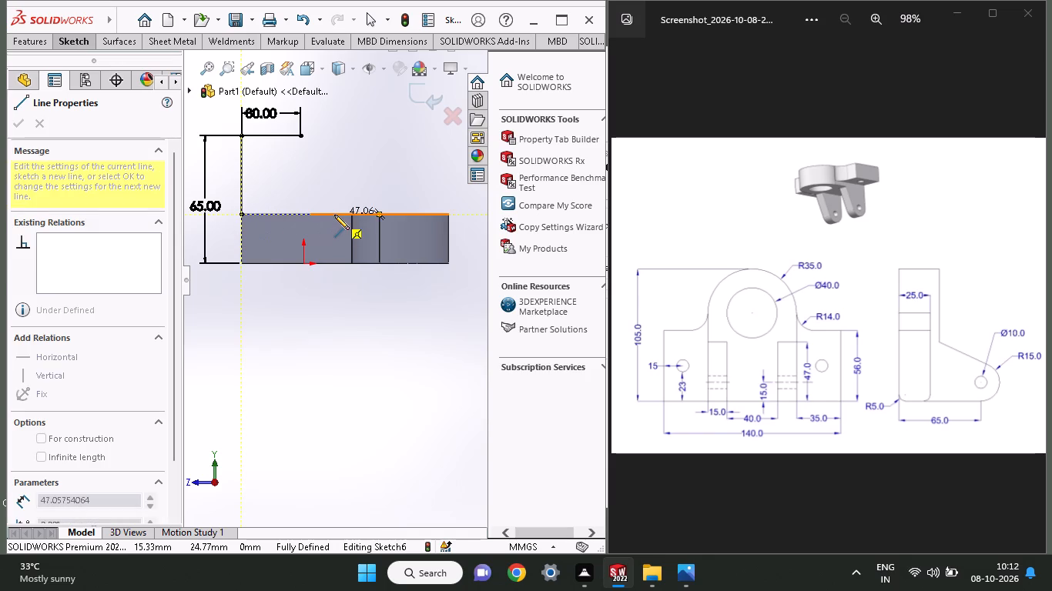
{"action": "left_click", "coordinate": [334, 215]}
{"action": "right_click", "coordinate": [330, 159]}
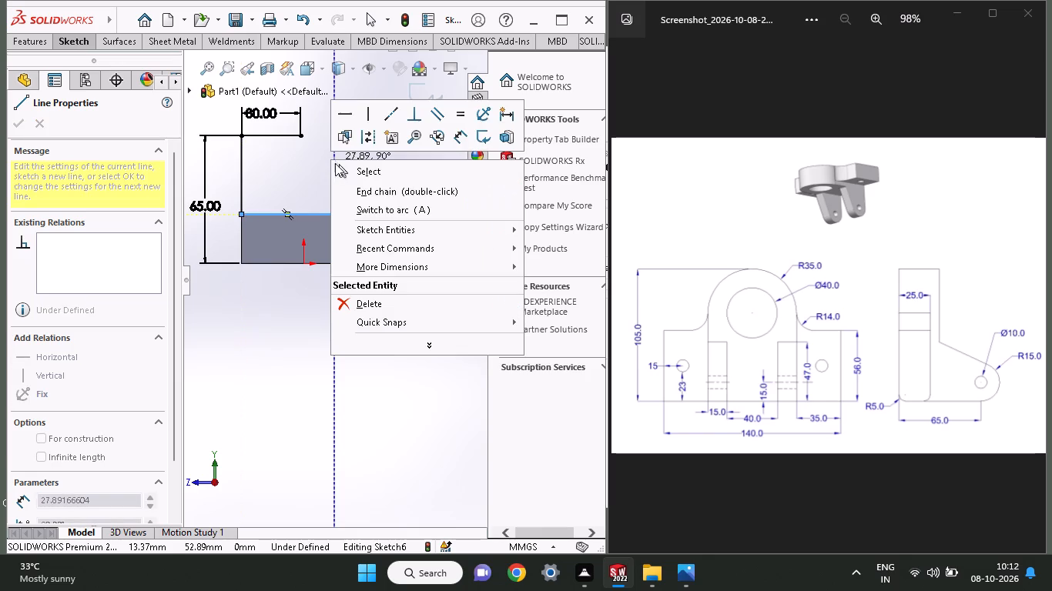
{"action": "left_click", "coordinate": [341, 172]}
Dimension the line along the end face's upper edge to 56 mm.
{"action": "left_click", "coordinate": [89, 47]}
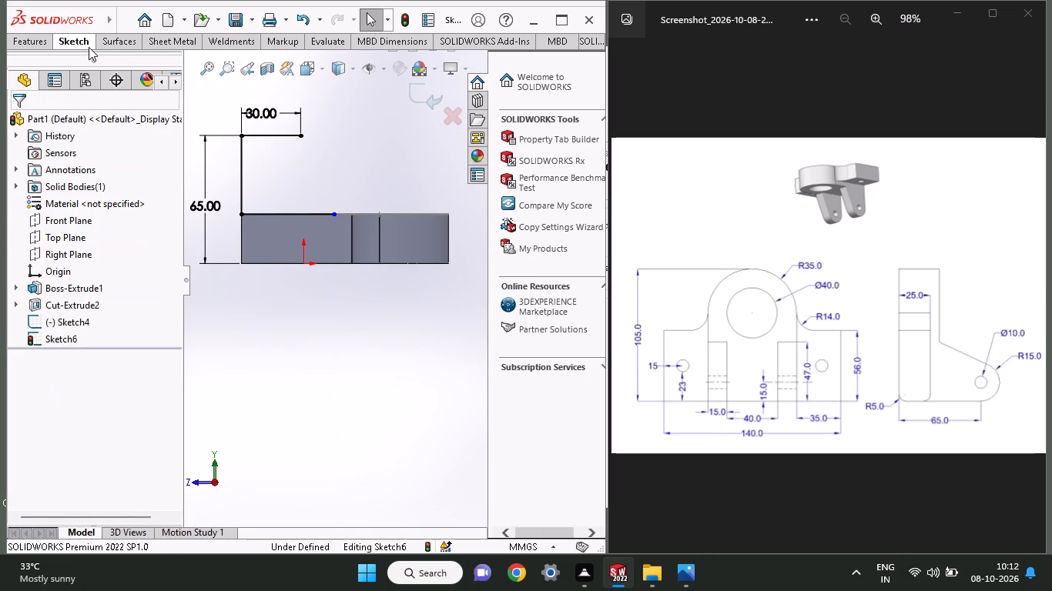
{"action": "left_click", "coordinate": [67, 76]}
{"action": "left_click", "coordinate": [295, 212]}
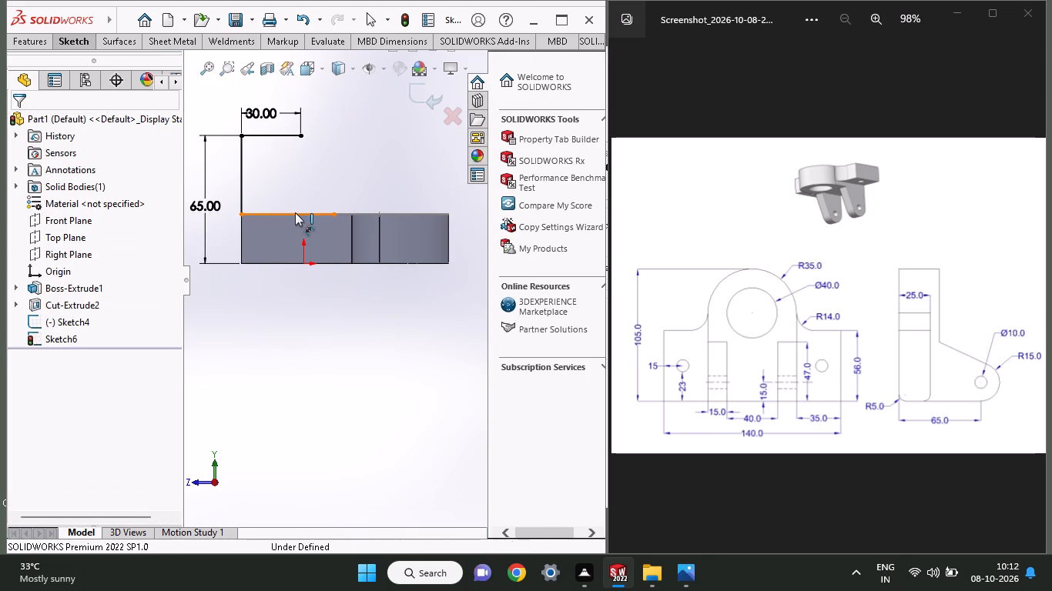
{"action": "left_click", "coordinate": [296, 304]}
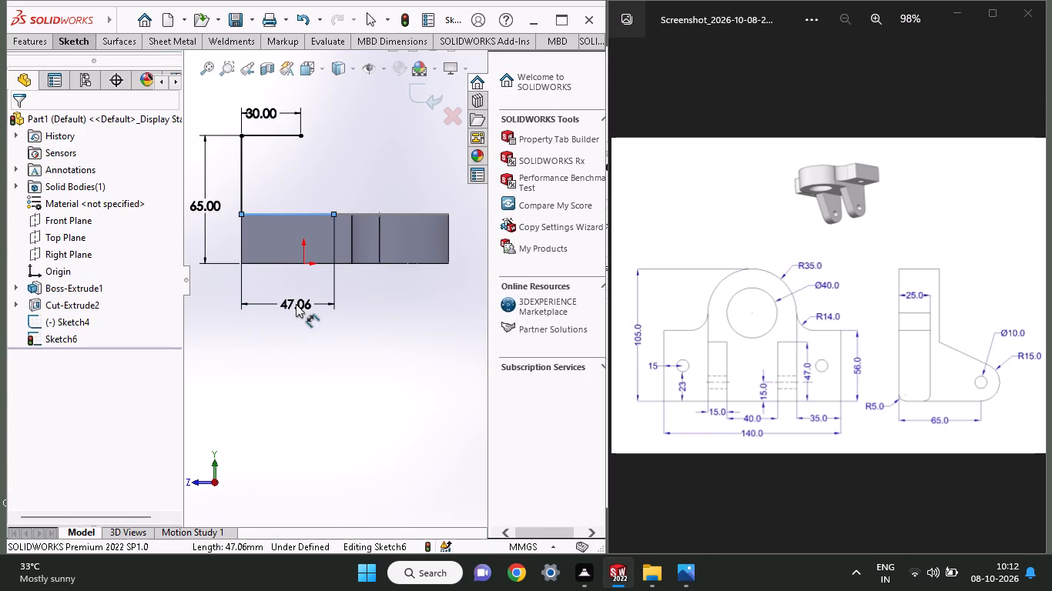
{"action": "type", "text": "56"}
{"action": "key", "text": "Return"}
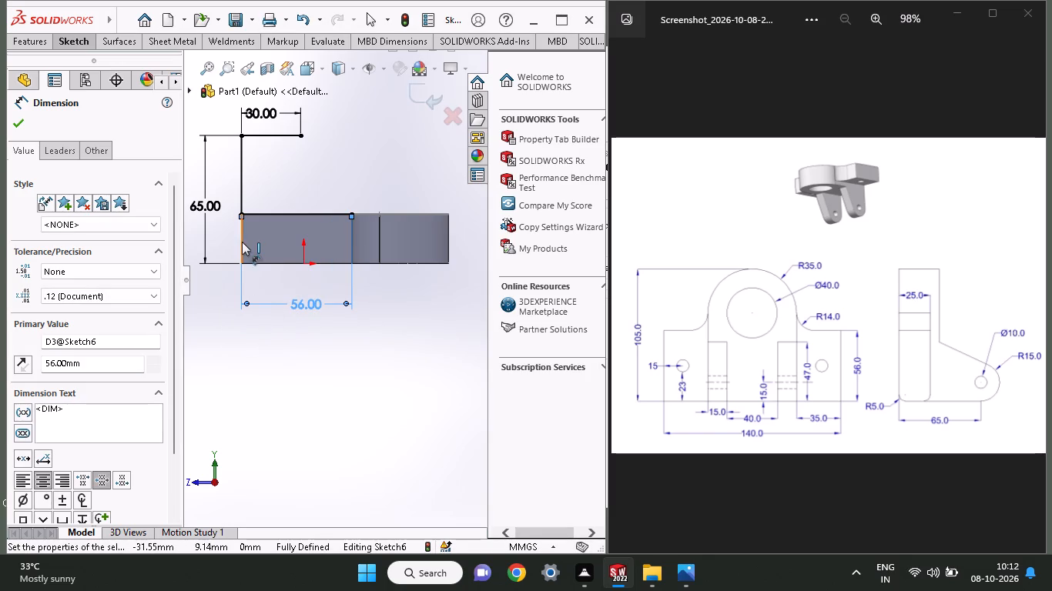
{"action": "left_click", "coordinate": [63, 43]}
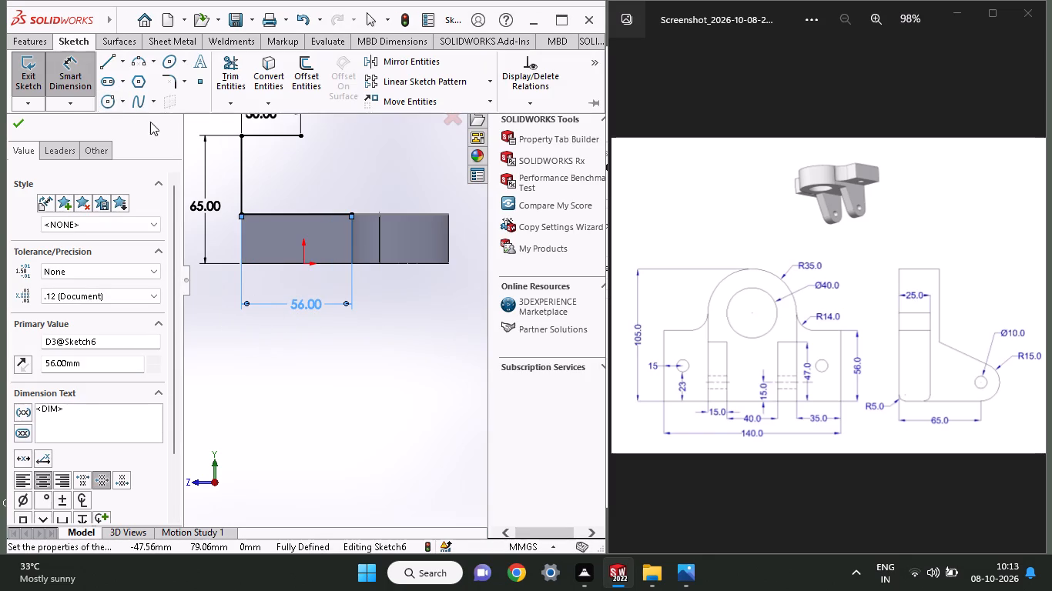
Sketch a circle of 15 mm radius centred on the midpoint of the 30 mm line, reaching its endpoint.
{"action": "left_click", "coordinate": [102, 100]}
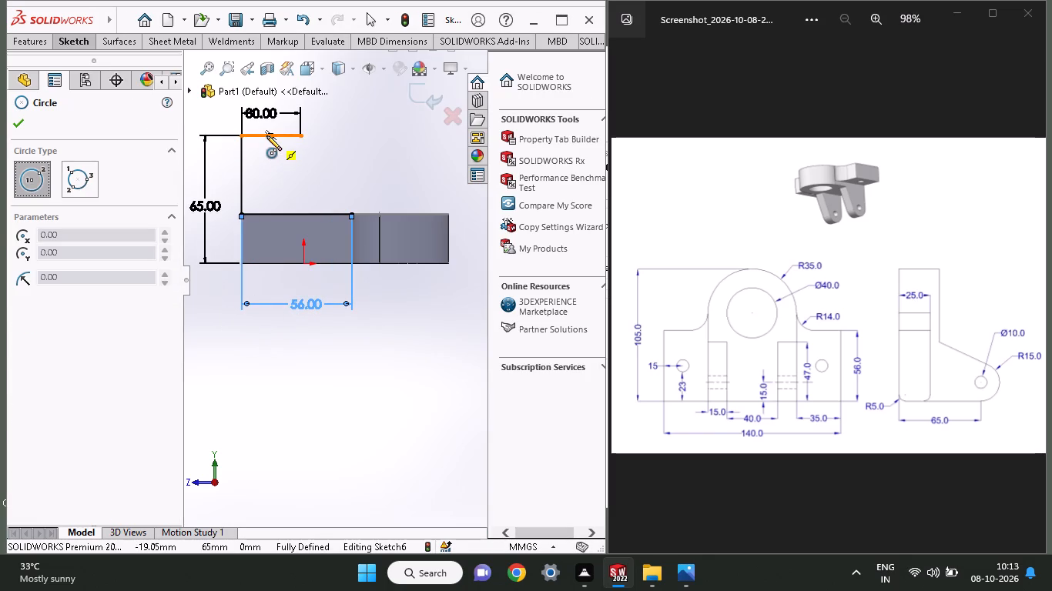
{"action": "left_click", "coordinate": [266, 135]}
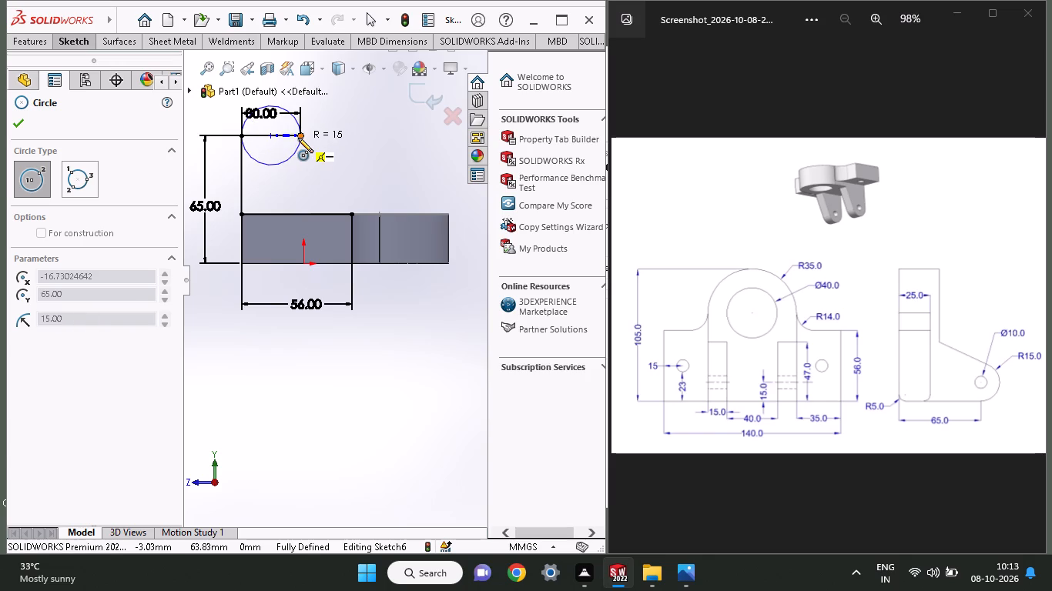
{"action": "left_click", "coordinate": [298, 138]}
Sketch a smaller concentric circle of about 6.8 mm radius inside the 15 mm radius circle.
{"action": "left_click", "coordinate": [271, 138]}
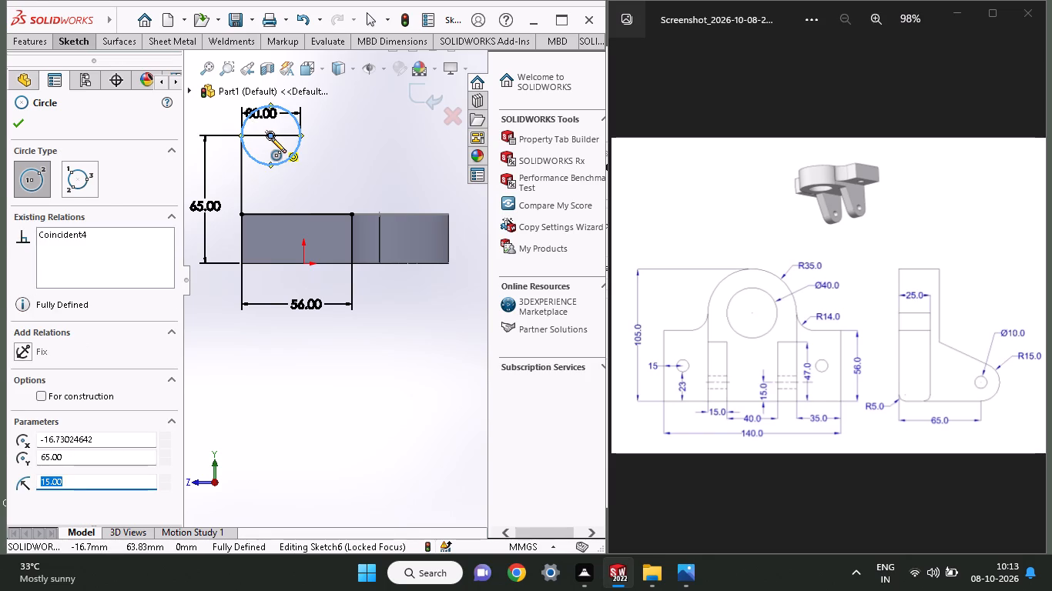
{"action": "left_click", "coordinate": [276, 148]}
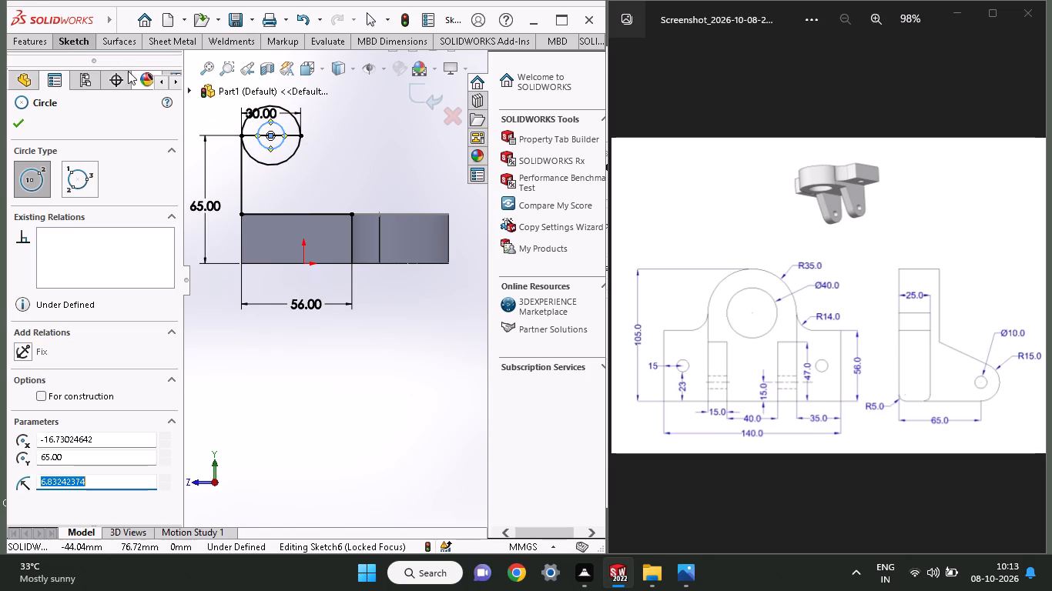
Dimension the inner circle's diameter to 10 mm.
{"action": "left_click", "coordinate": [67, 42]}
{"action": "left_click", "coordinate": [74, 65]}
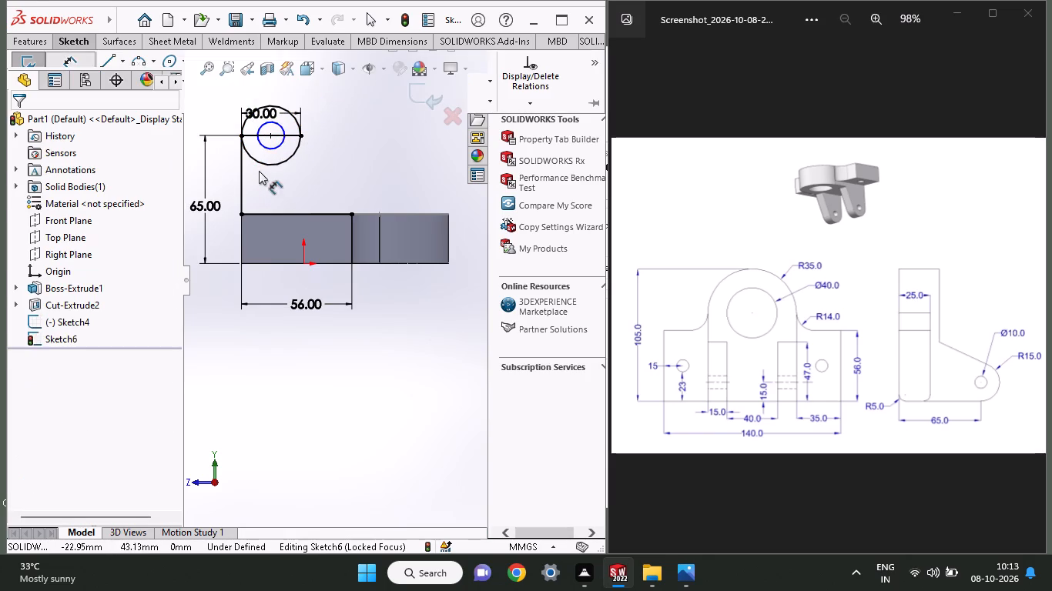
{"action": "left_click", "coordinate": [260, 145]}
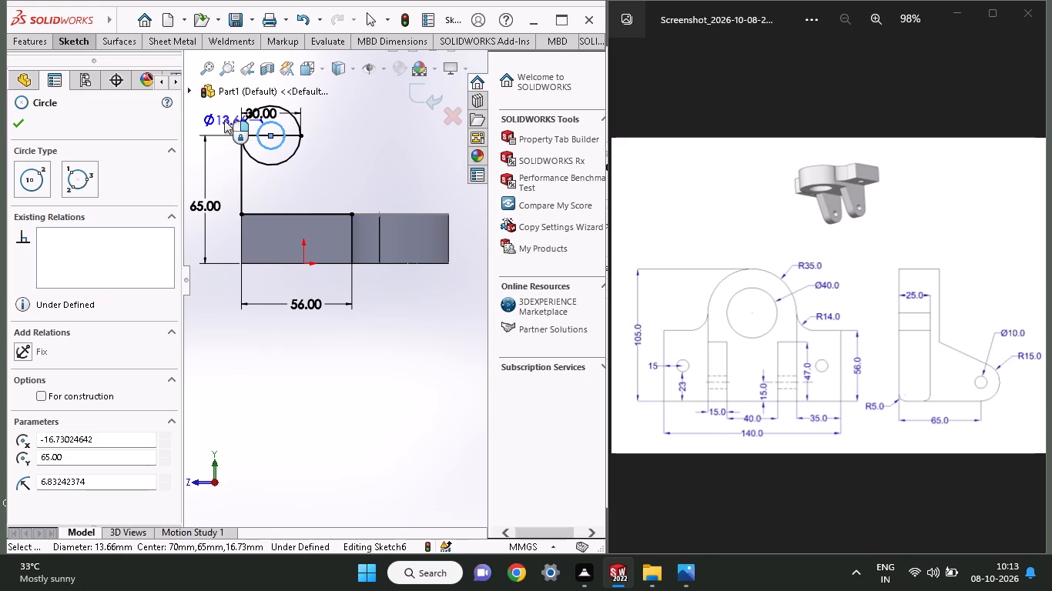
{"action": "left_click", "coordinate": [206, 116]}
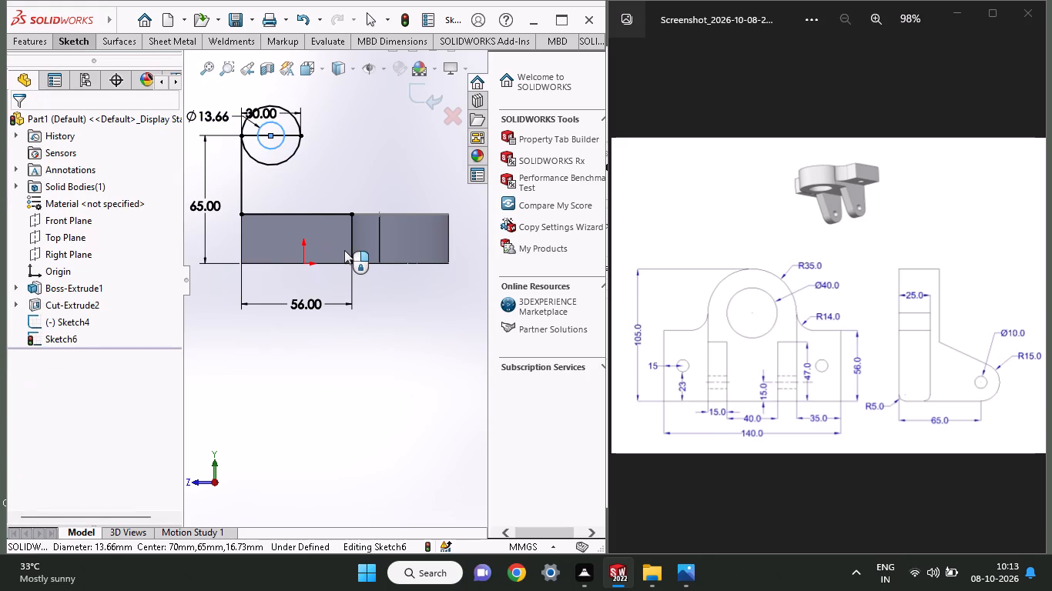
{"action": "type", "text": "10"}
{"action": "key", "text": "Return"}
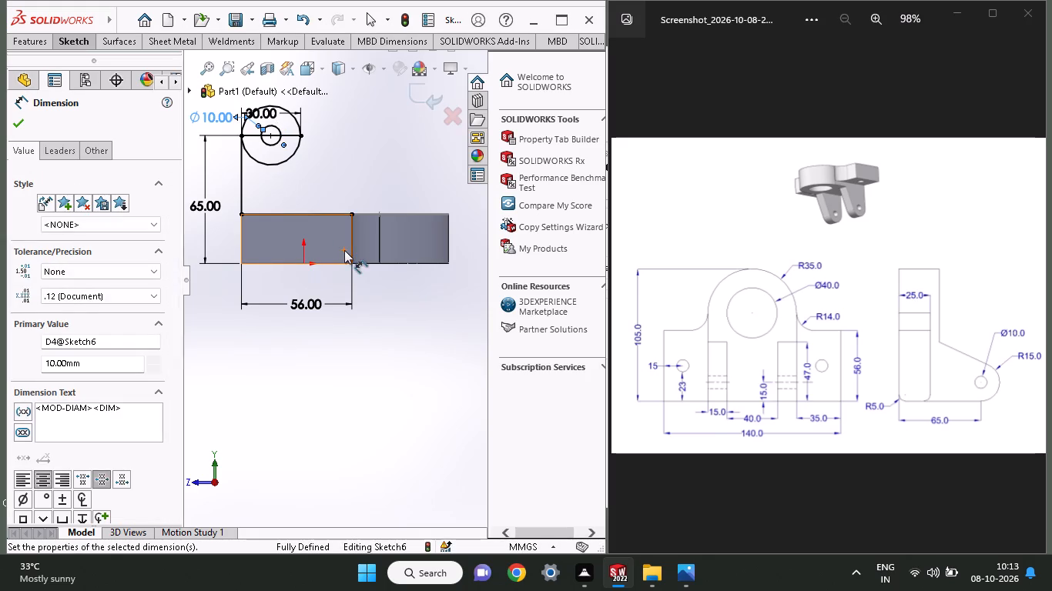
Sketch a slanted line about 55 mm long from the 56 mm line's free end to the outer side of the 15 mm radius circle.
{"action": "left_click", "coordinate": [70, 45]}
{"action": "left_click", "coordinate": [102, 64]}
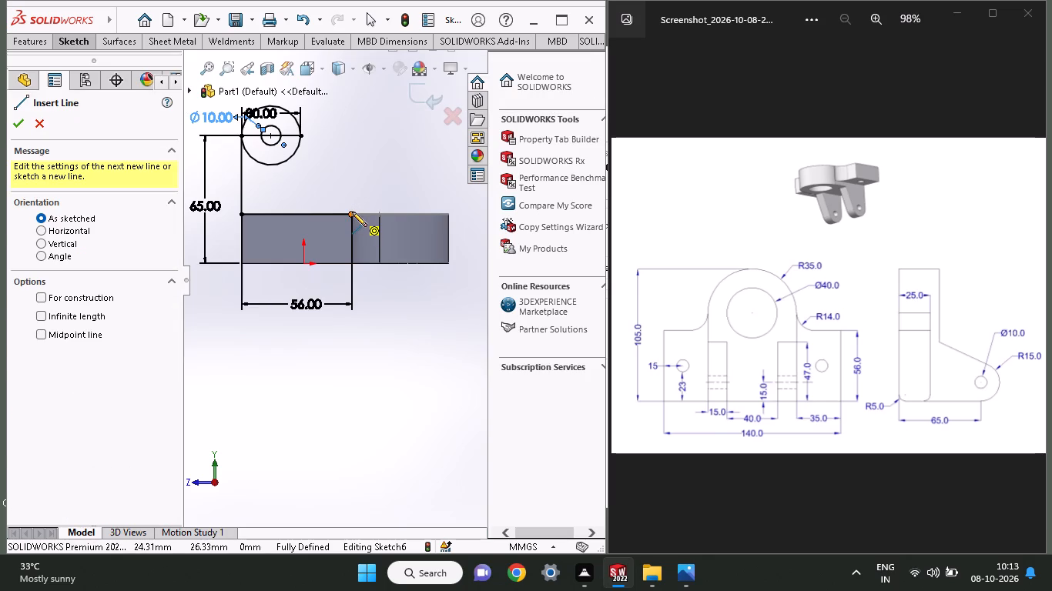
{"action": "left_click", "coordinate": [352, 212]}
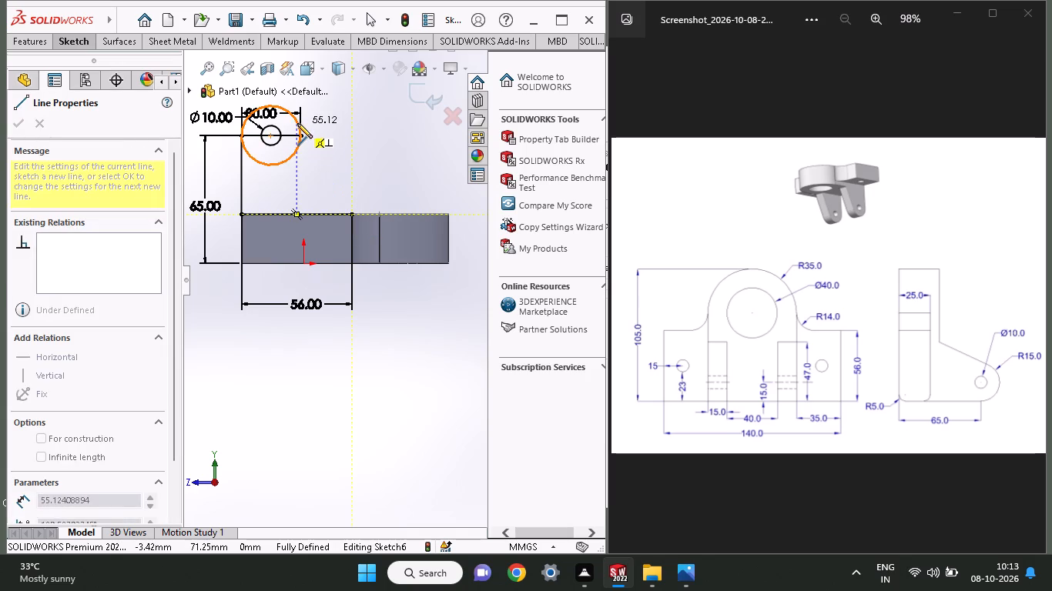
{"action": "left_click", "coordinate": [297, 123]}
{"action": "right_click", "coordinate": [335, 144]}
{"action": "left_click", "coordinate": [353, 151]}
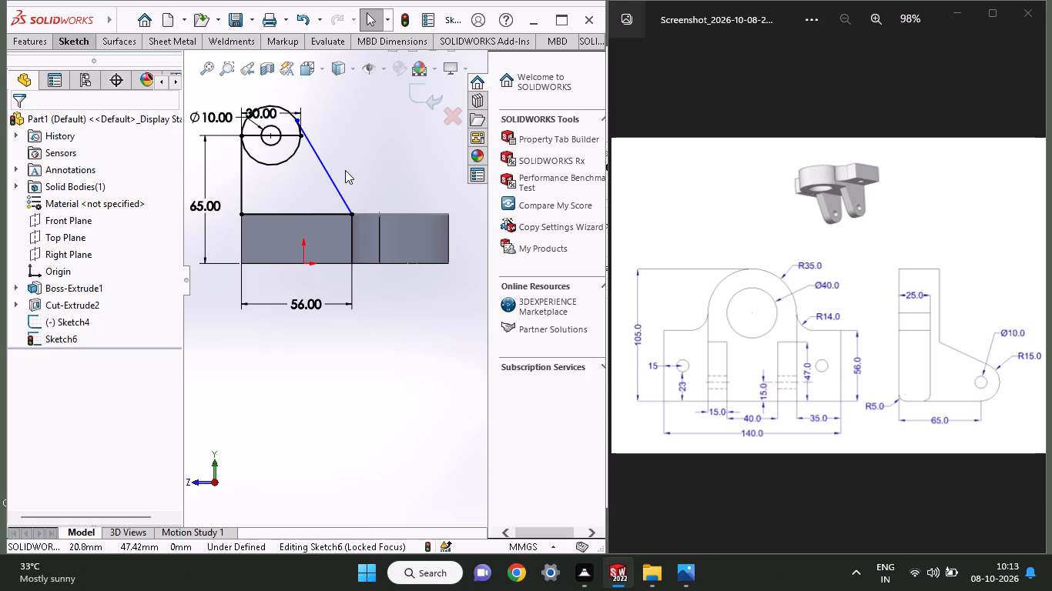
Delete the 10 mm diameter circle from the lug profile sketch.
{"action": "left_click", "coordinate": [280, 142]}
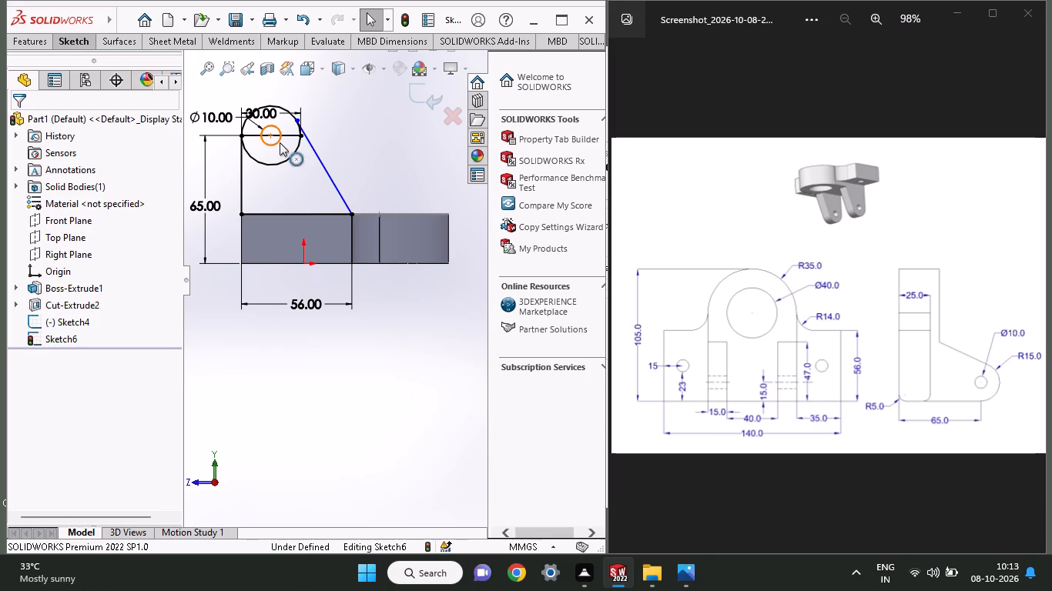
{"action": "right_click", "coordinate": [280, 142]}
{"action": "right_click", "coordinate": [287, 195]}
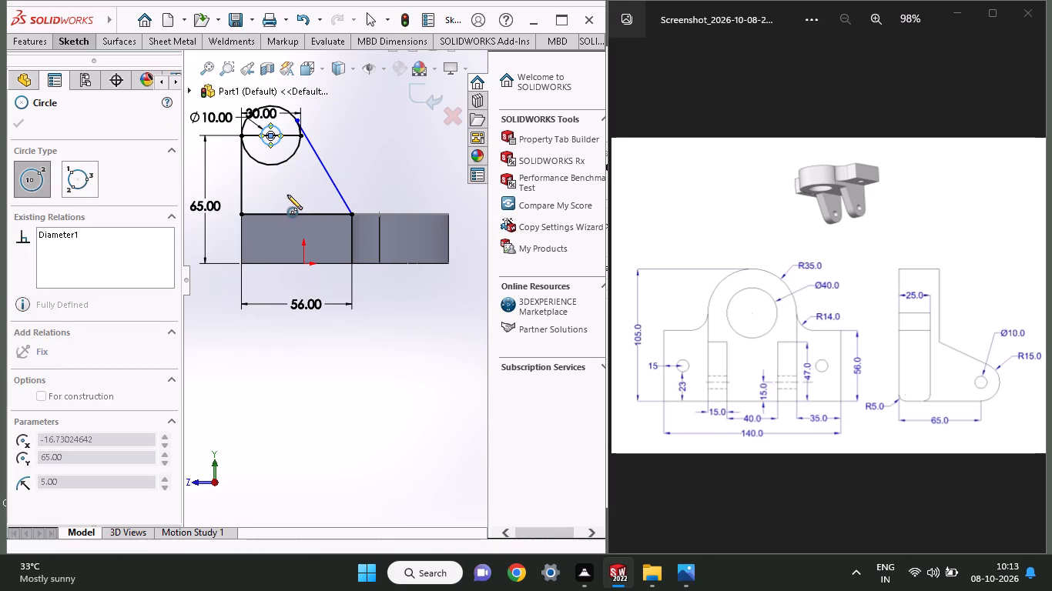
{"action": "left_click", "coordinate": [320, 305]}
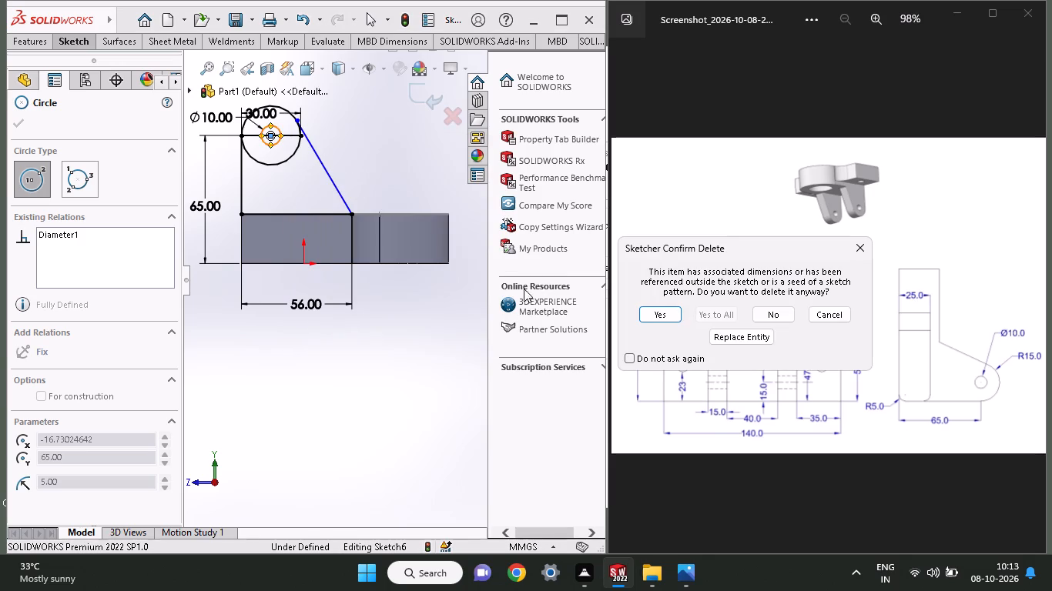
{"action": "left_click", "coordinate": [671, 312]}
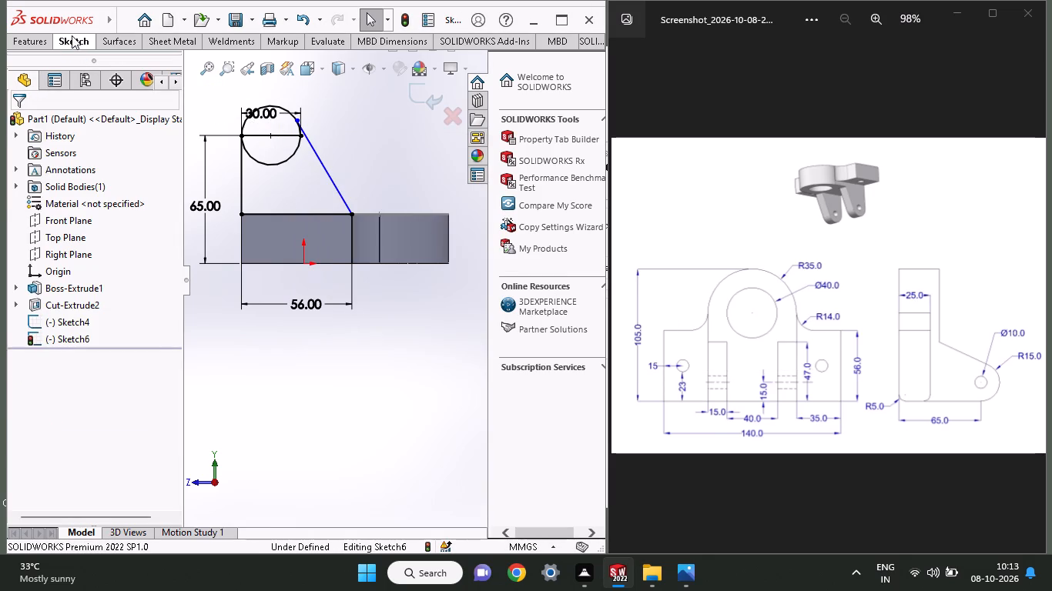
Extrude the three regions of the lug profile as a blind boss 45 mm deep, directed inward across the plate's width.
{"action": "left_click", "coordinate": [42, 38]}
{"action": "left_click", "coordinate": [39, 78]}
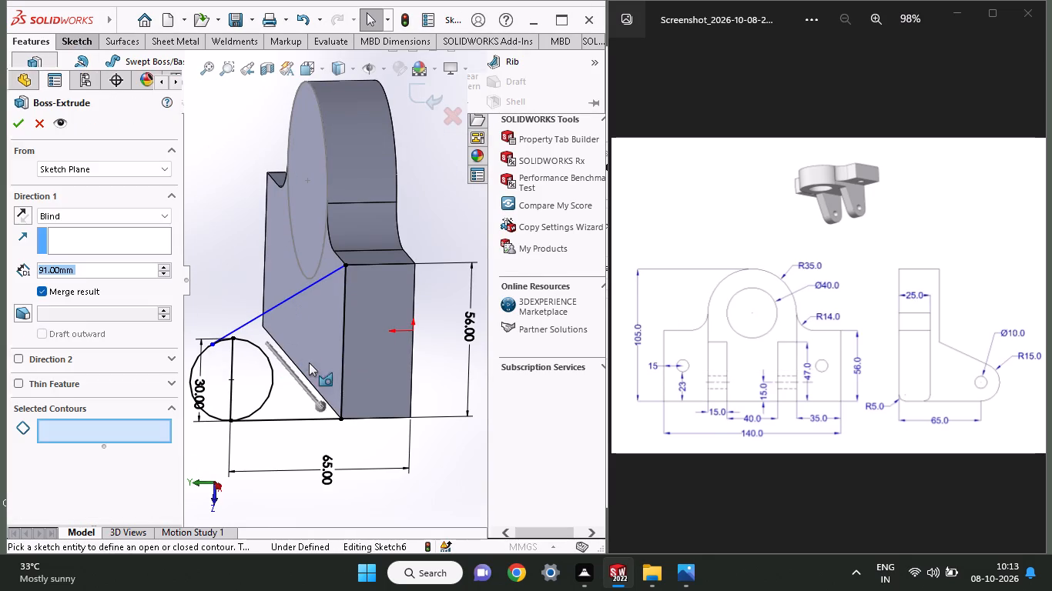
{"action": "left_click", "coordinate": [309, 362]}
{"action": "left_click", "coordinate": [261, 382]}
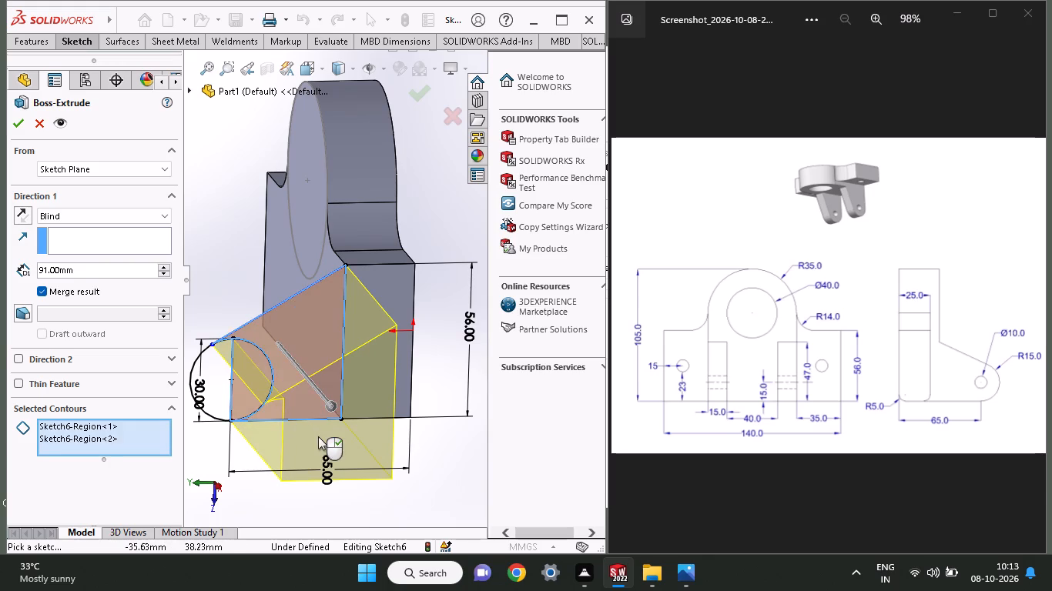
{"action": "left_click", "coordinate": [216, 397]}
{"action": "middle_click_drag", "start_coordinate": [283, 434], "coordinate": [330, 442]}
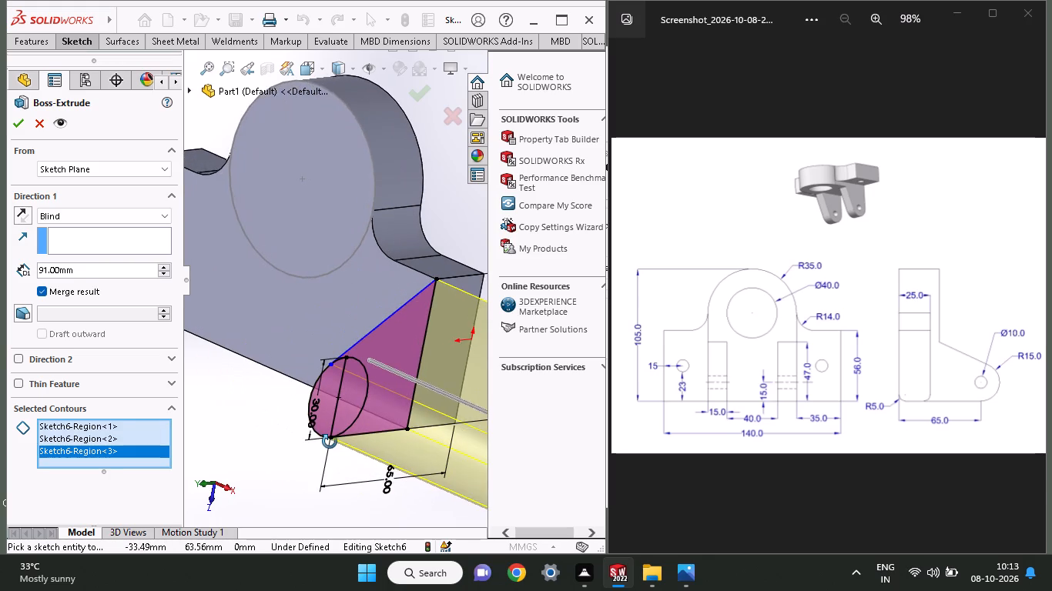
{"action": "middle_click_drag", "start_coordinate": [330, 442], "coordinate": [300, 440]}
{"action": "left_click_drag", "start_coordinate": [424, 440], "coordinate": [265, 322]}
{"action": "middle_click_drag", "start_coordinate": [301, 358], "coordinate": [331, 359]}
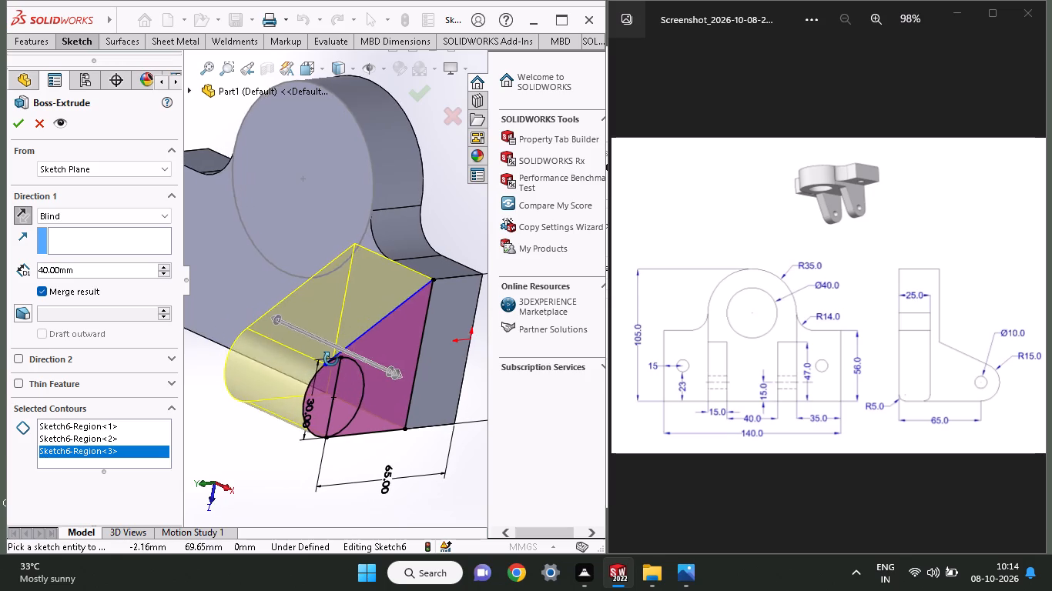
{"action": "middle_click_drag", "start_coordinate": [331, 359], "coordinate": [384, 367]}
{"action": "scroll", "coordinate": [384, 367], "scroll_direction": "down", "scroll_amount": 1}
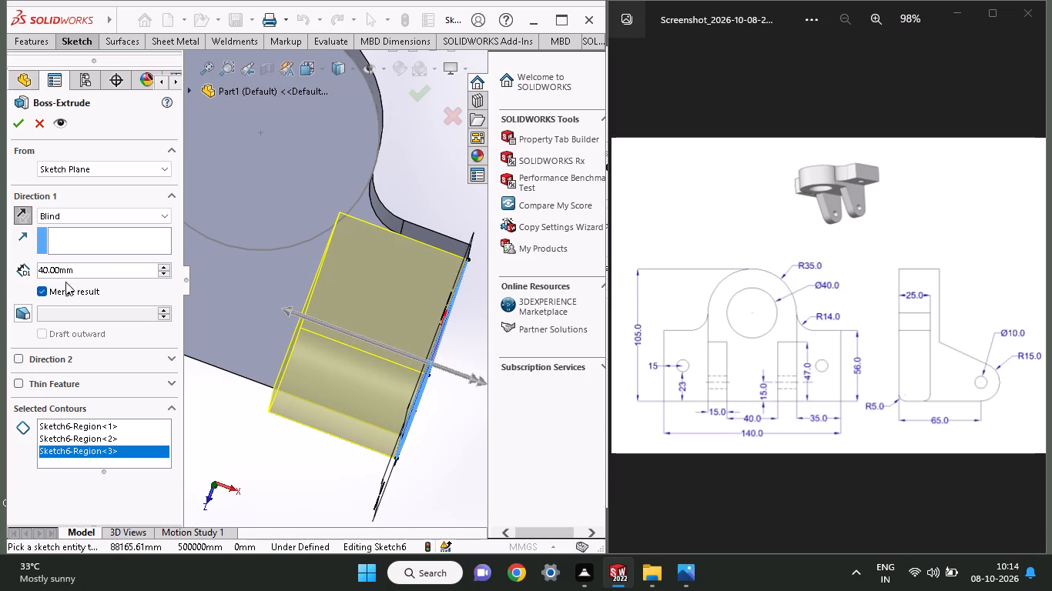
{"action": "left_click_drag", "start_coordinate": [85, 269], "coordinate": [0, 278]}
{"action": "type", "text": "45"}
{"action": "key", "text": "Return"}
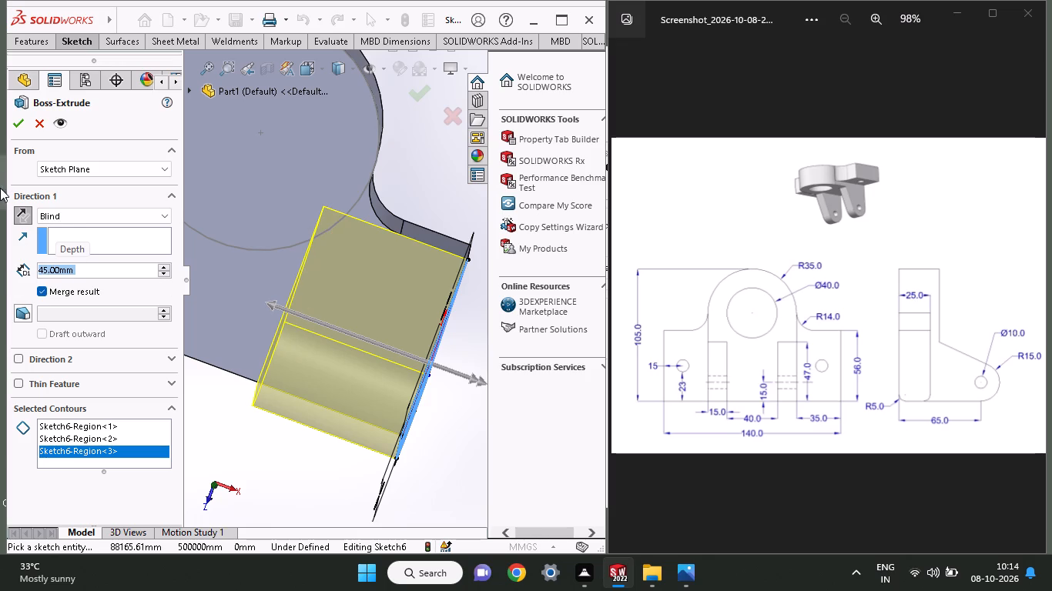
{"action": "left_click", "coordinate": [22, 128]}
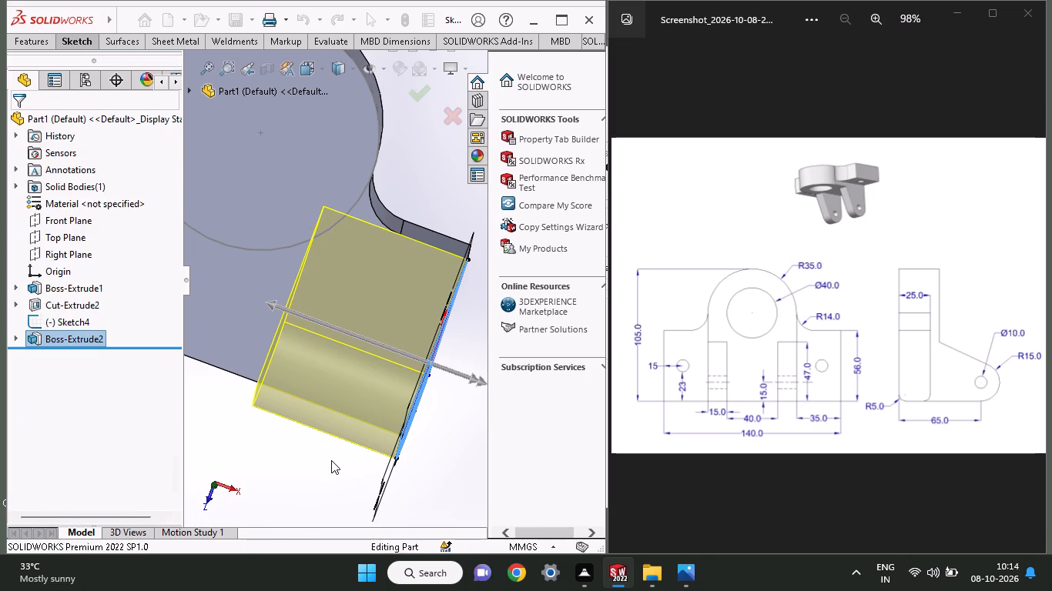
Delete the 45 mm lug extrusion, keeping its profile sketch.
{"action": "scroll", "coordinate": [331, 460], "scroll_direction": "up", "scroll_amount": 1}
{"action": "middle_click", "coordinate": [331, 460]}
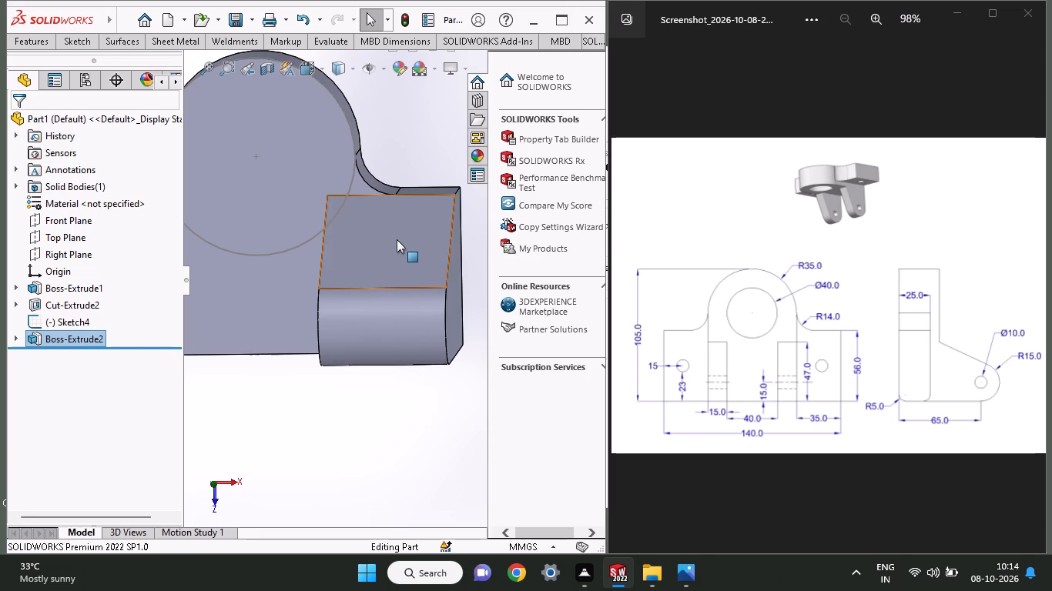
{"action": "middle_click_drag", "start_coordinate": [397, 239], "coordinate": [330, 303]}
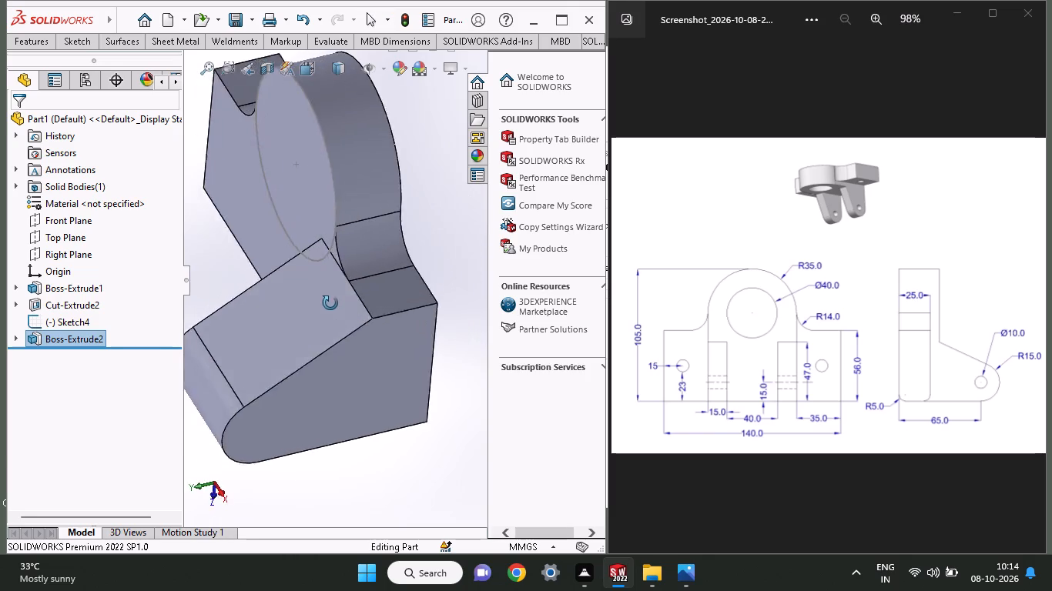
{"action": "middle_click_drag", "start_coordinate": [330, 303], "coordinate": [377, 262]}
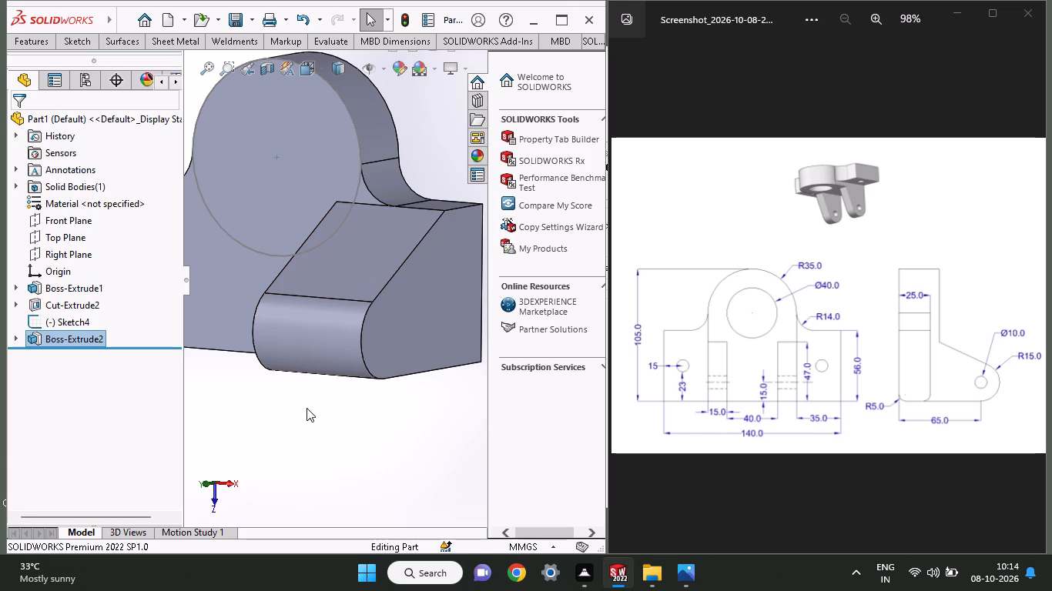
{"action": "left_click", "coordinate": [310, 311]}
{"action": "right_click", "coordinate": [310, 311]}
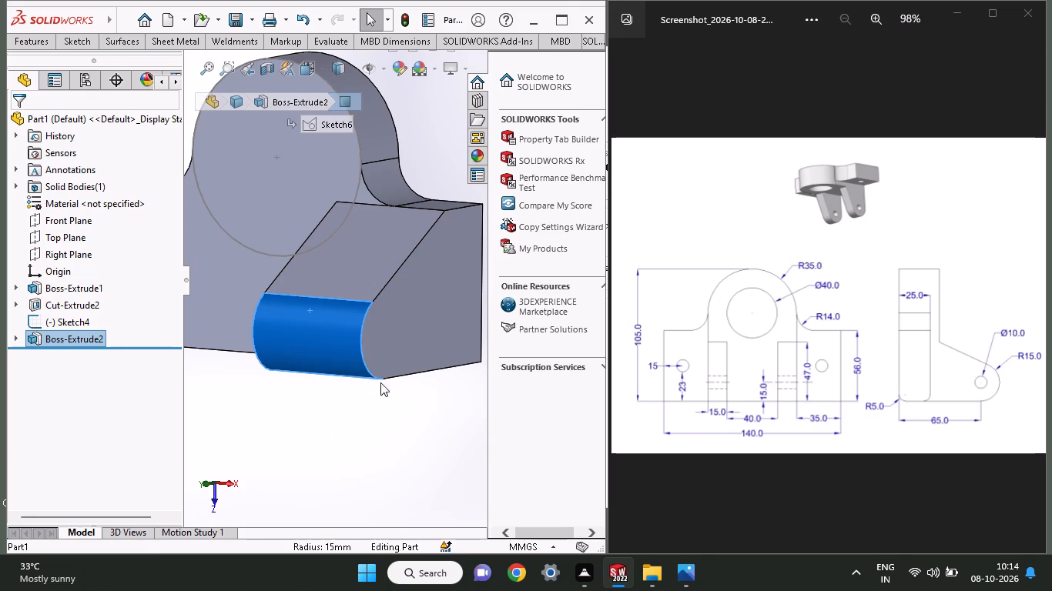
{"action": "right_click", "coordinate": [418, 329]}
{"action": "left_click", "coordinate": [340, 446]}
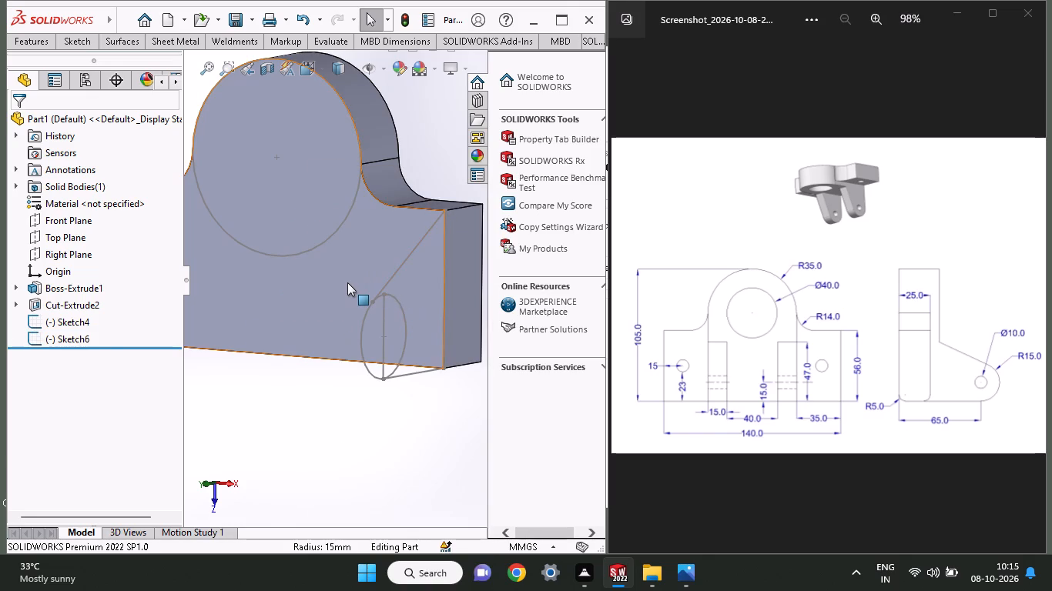
Examine the plate's lobe-side face and the lug profile sketch from several angles.
{"action": "left_click", "coordinate": [328, 245]}
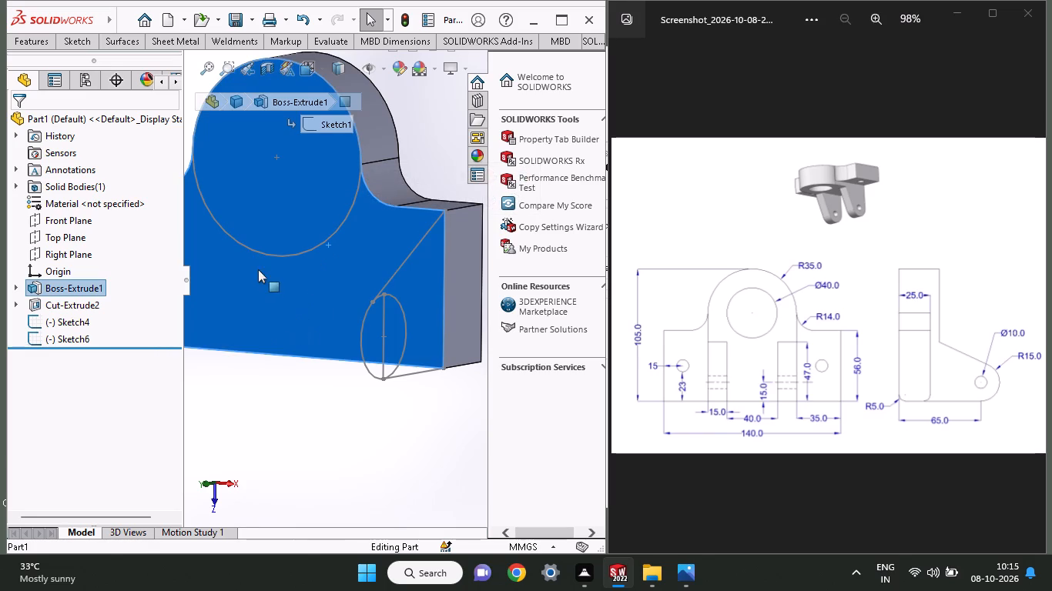
{"action": "left_click", "coordinate": [270, 363]}
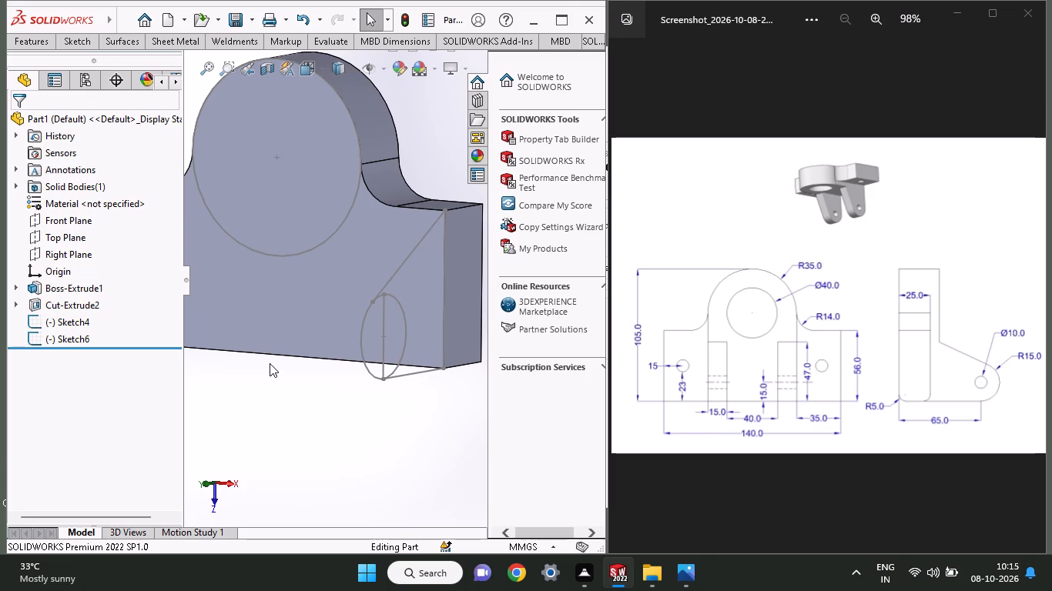
{"action": "middle_click_drag", "start_coordinate": [270, 363], "coordinate": [223, 386]}
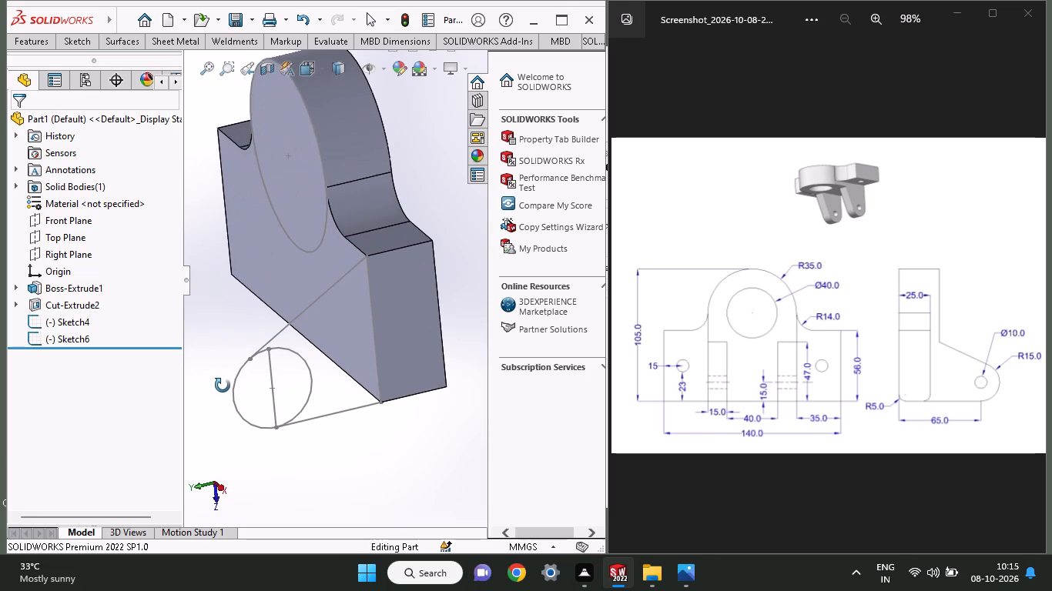
{"action": "middle_click_drag", "start_coordinate": [223, 386], "coordinate": [248, 354]}
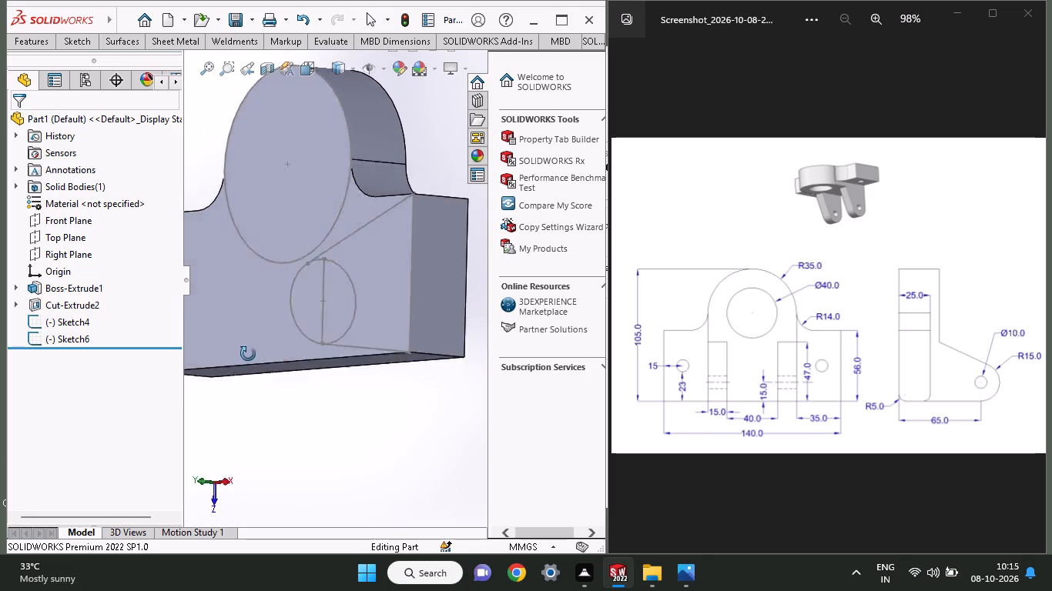
{"action": "middle_click_drag", "start_coordinate": [248, 354], "coordinate": [248, 400]}
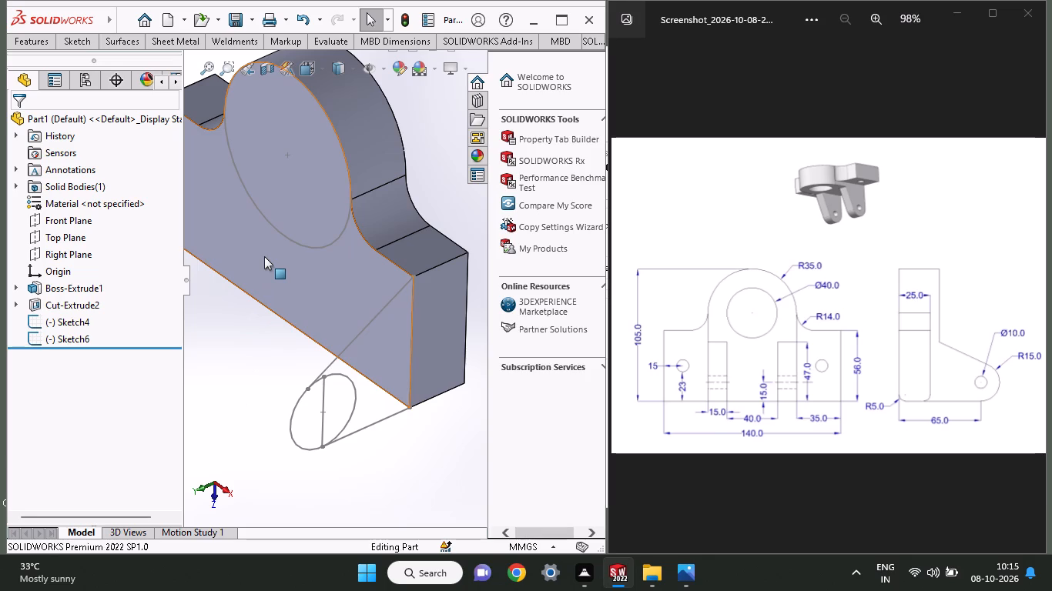
{"action": "middle_click_drag", "start_coordinate": [264, 256], "coordinate": [311, 191]}
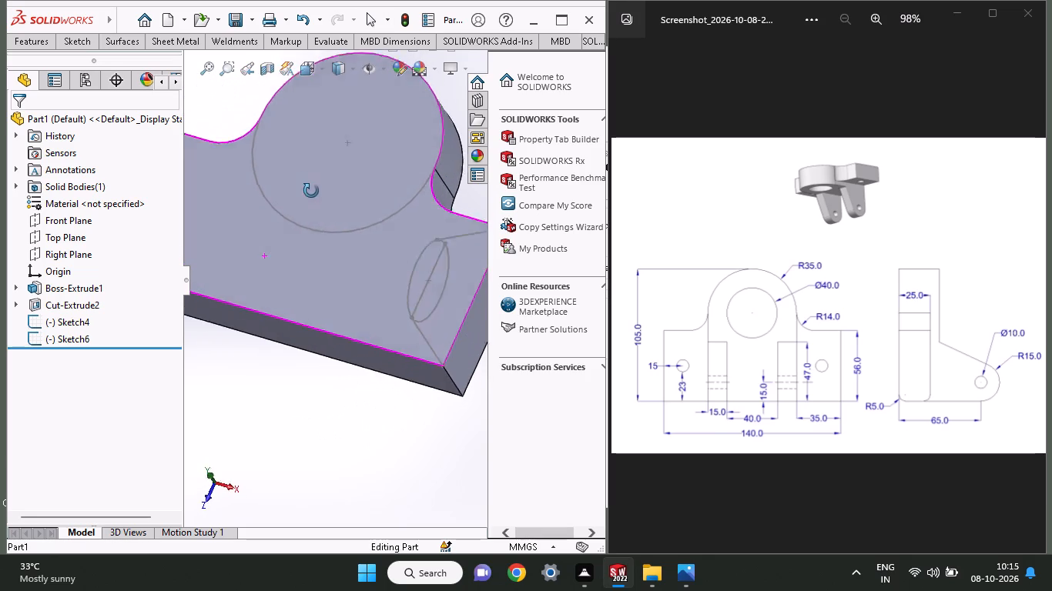
{"action": "middle_click_drag", "start_coordinate": [311, 191], "coordinate": [337, 222]}
{"action": "middle_click_drag", "start_coordinate": [309, 229], "coordinate": [306, 200]}
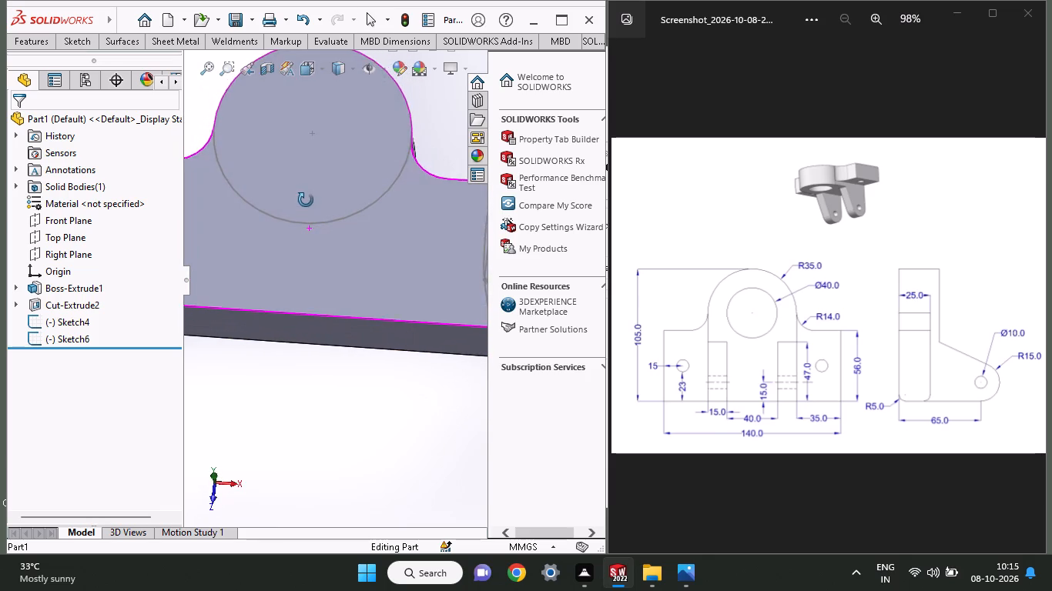
{"action": "middle_click_drag", "start_coordinate": [306, 200], "coordinate": [283, 220]}
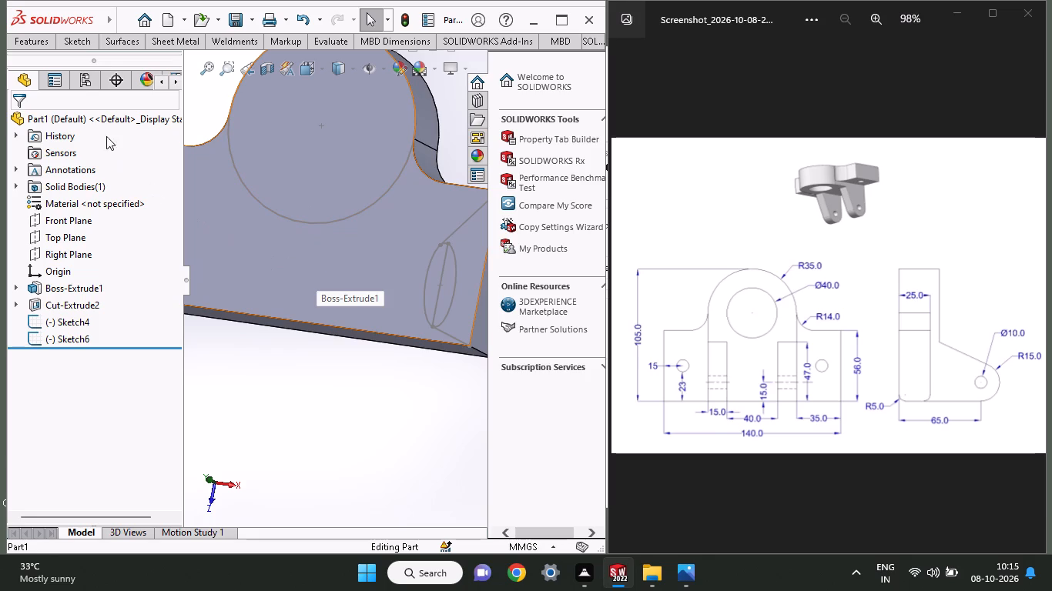
Sketch a circle of 35 mm radius on the plate's lobe-side face, concentric with and matching the rounded lobe.
{"action": "left_click", "coordinate": [87, 40]}
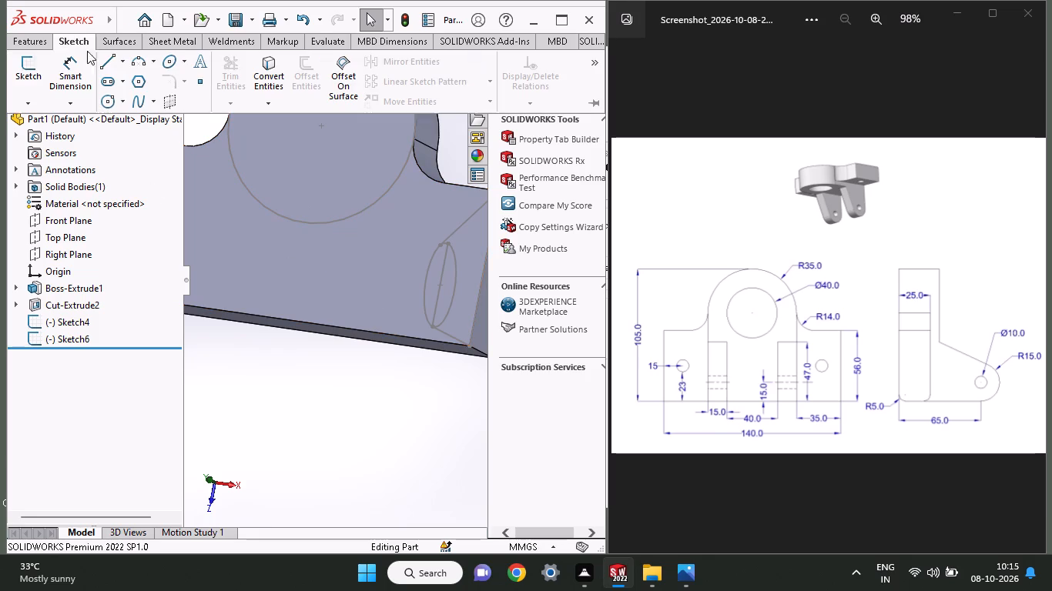
{"action": "left_click", "coordinate": [111, 110]}
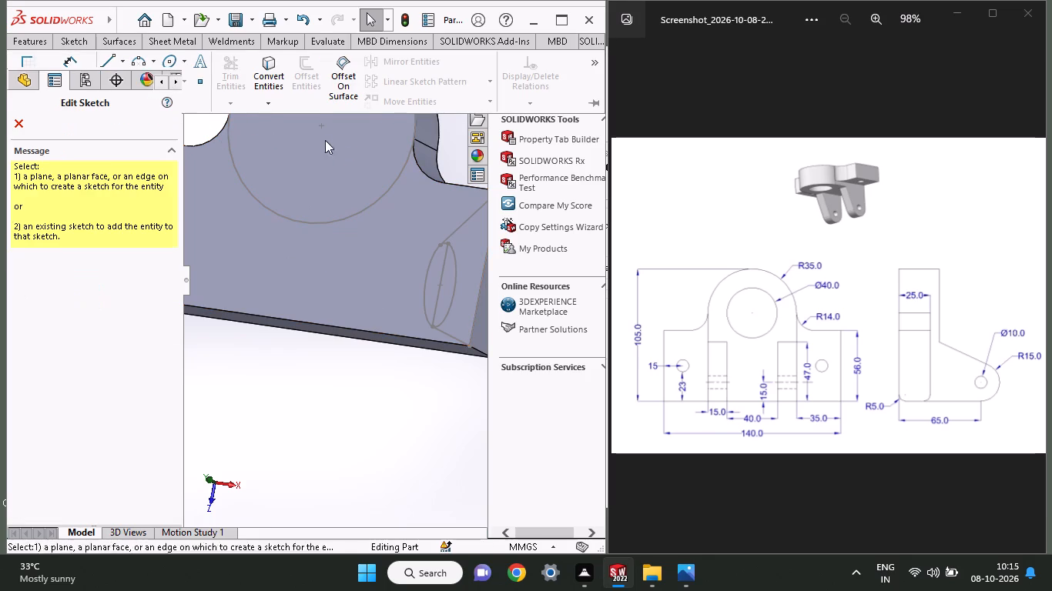
{"action": "left_click", "coordinate": [320, 146]}
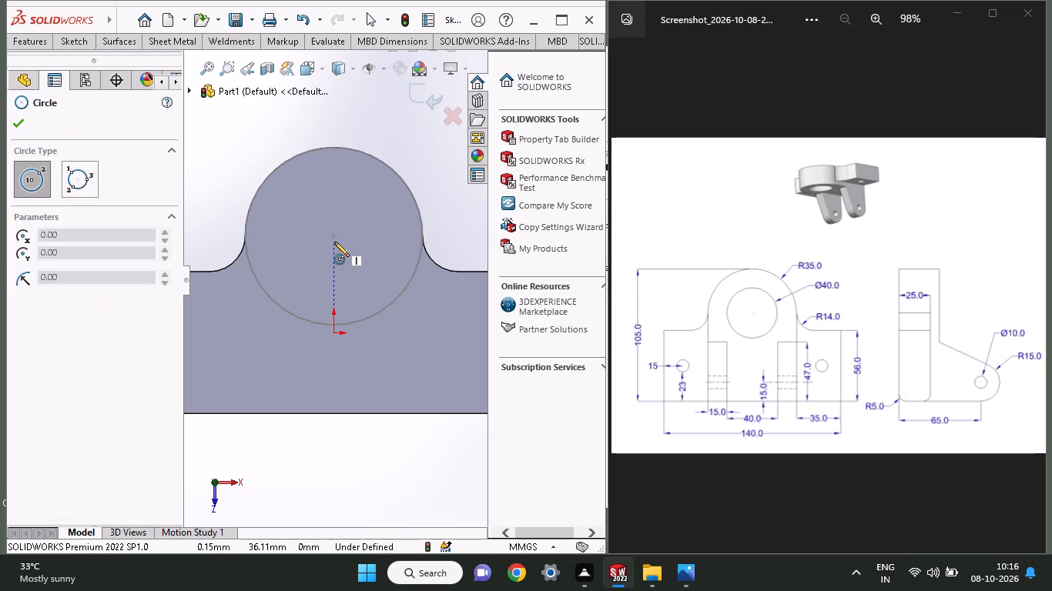
{"action": "left_click", "coordinate": [334, 238]}
{"action": "left_click", "coordinate": [390, 309]}
{"action": "right_click", "coordinate": [433, 203]}
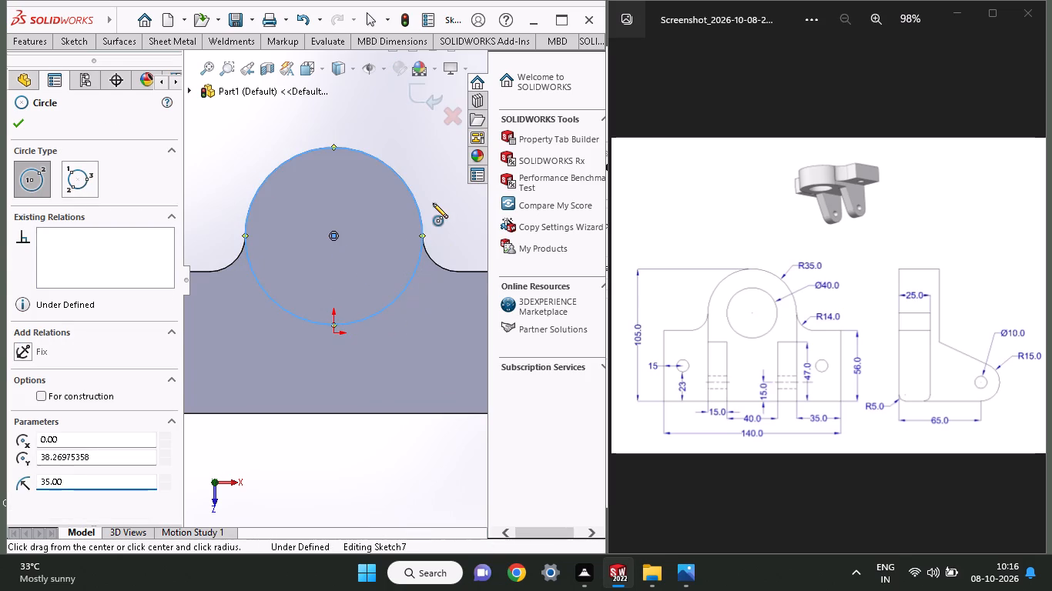
{"action": "left_click", "coordinate": [455, 222]}
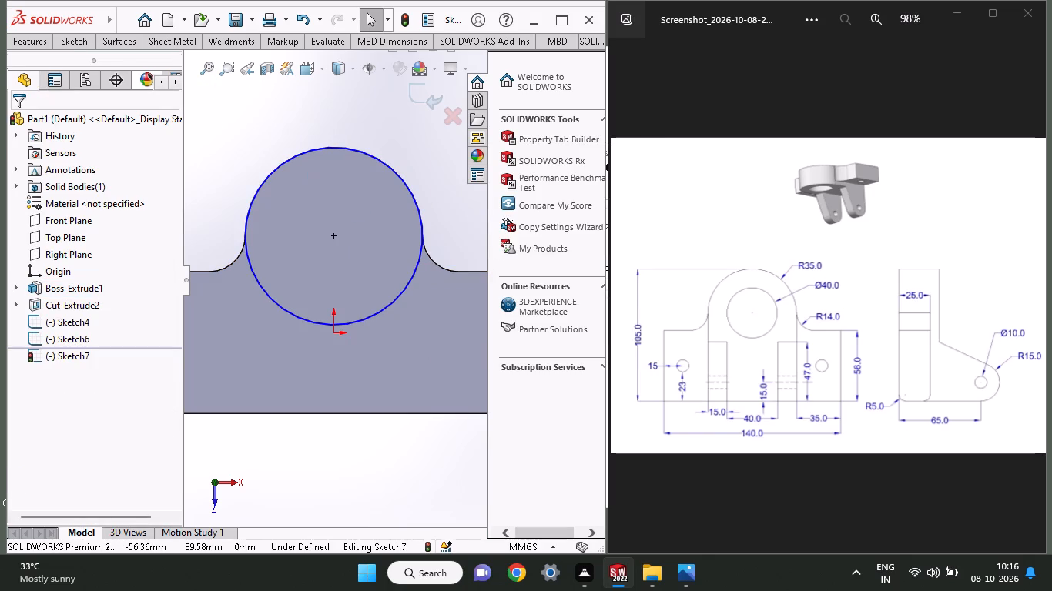
Draw two vertical 70 mm lines from the circle's side points to the plate's bottom edge, joined there by a 70 mm horizontal line.
{"action": "left_click", "coordinate": [66, 44]}
{"action": "left_click", "coordinate": [98, 59]}
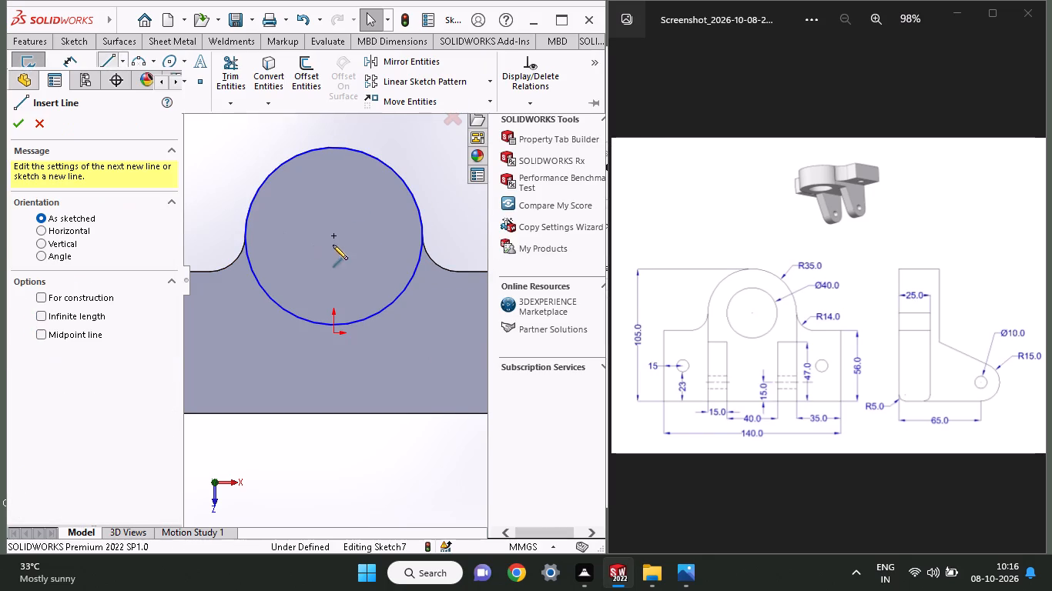
{"action": "left_click", "coordinate": [421, 237]}
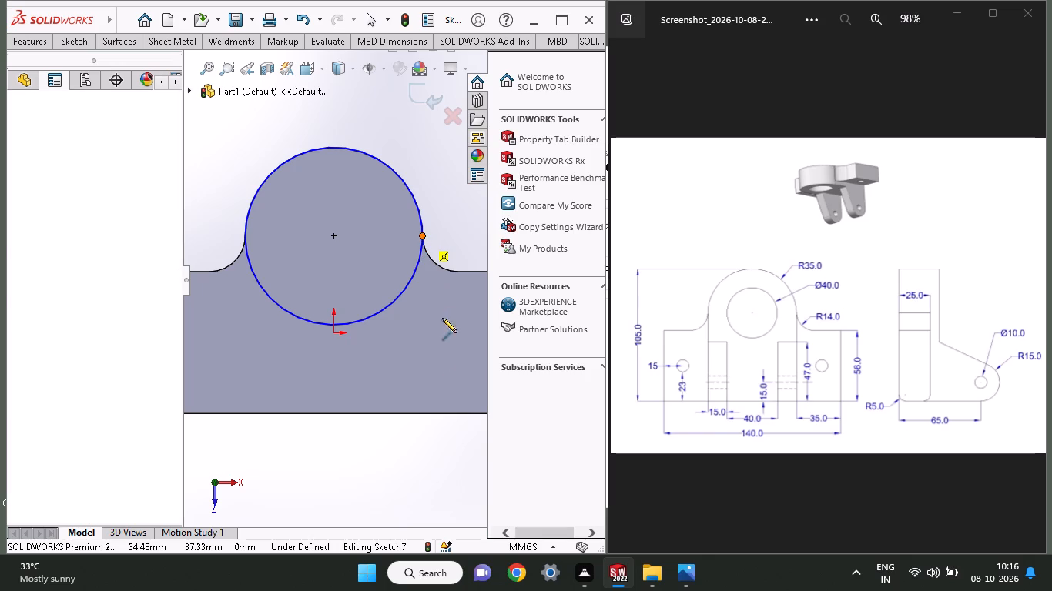
{"action": "left_click", "coordinate": [419, 414]}
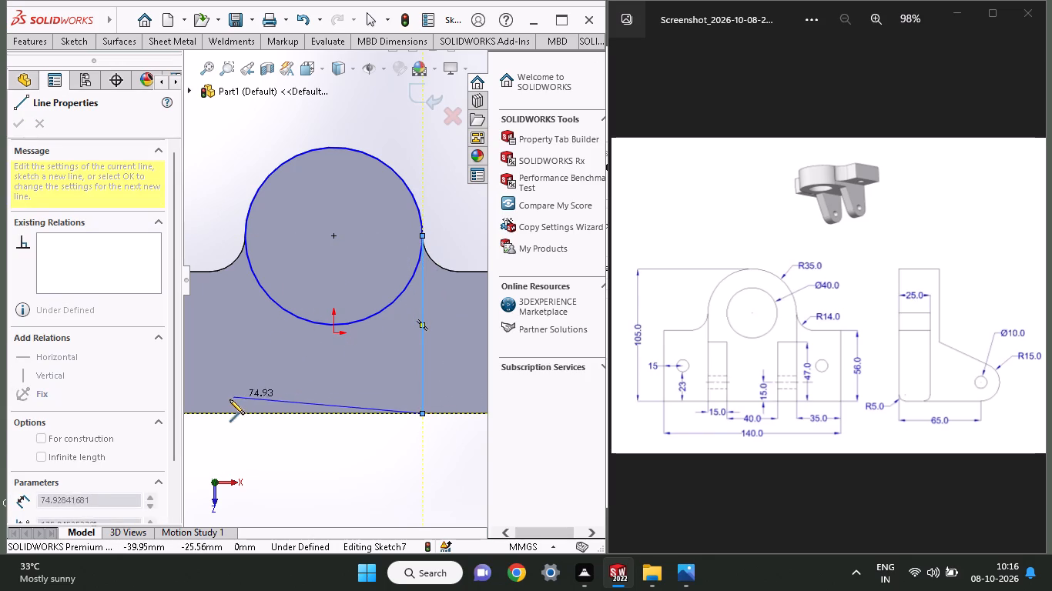
{"action": "right_click", "coordinate": [262, 441]}
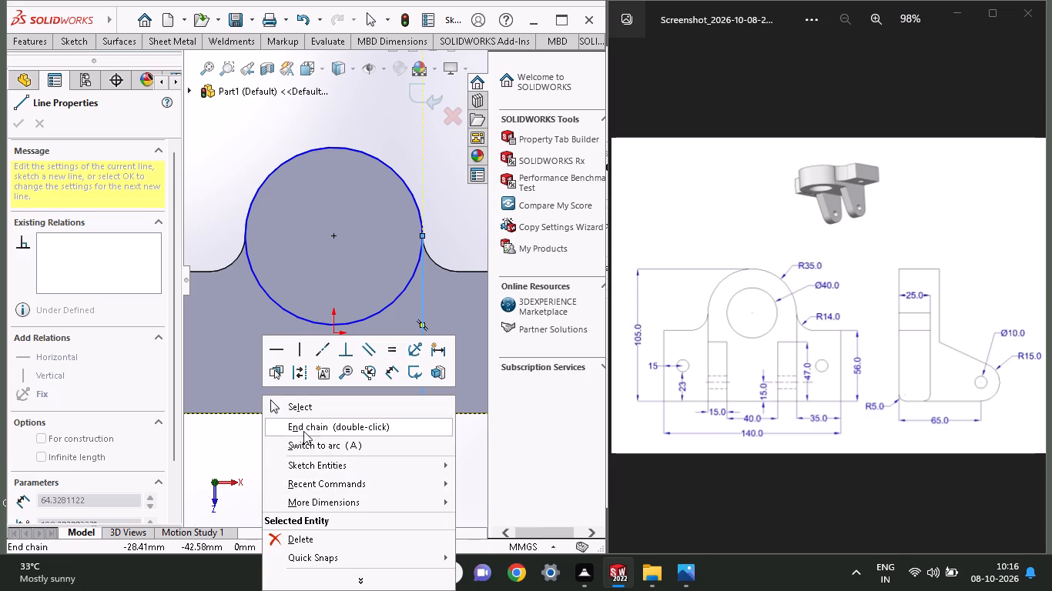
{"action": "left_click", "coordinate": [297, 409]}
{"action": "left_click", "coordinate": [75, 45]}
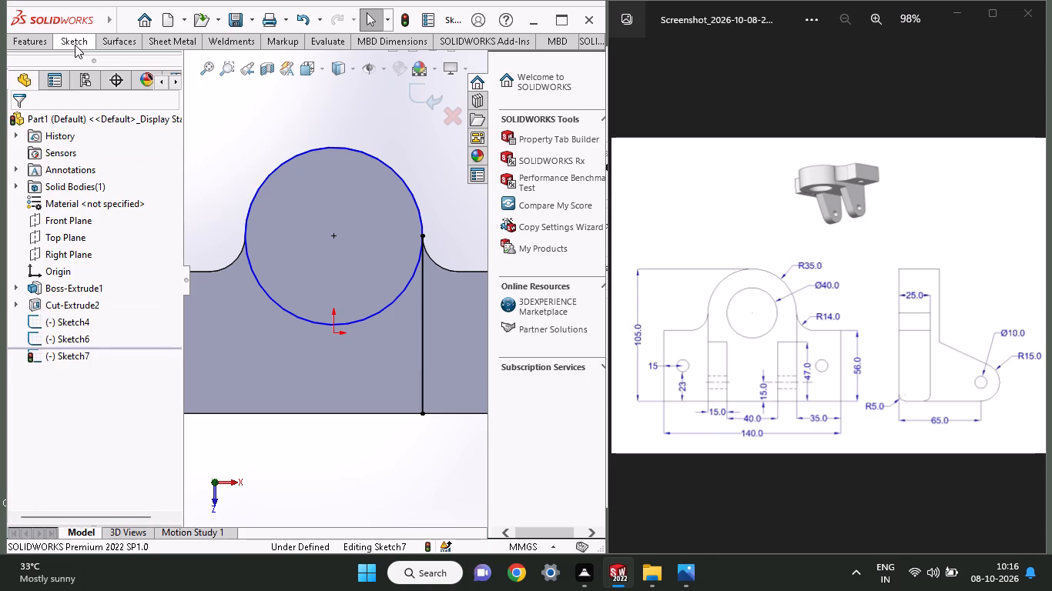
{"action": "left_click", "coordinate": [112, 64]}
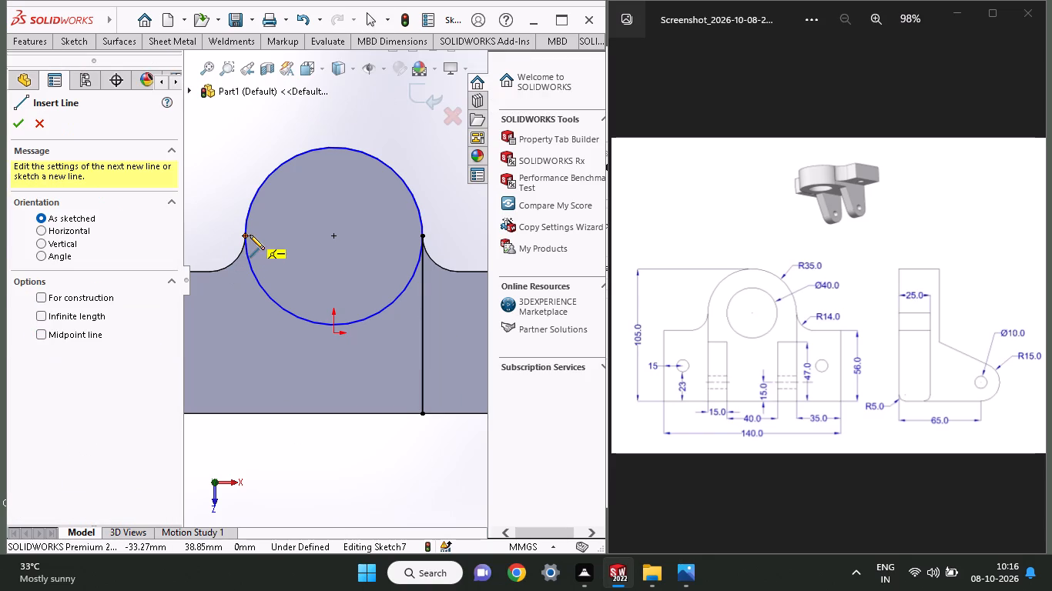
{"action": "left_click", "coordinate": [243, 235]}
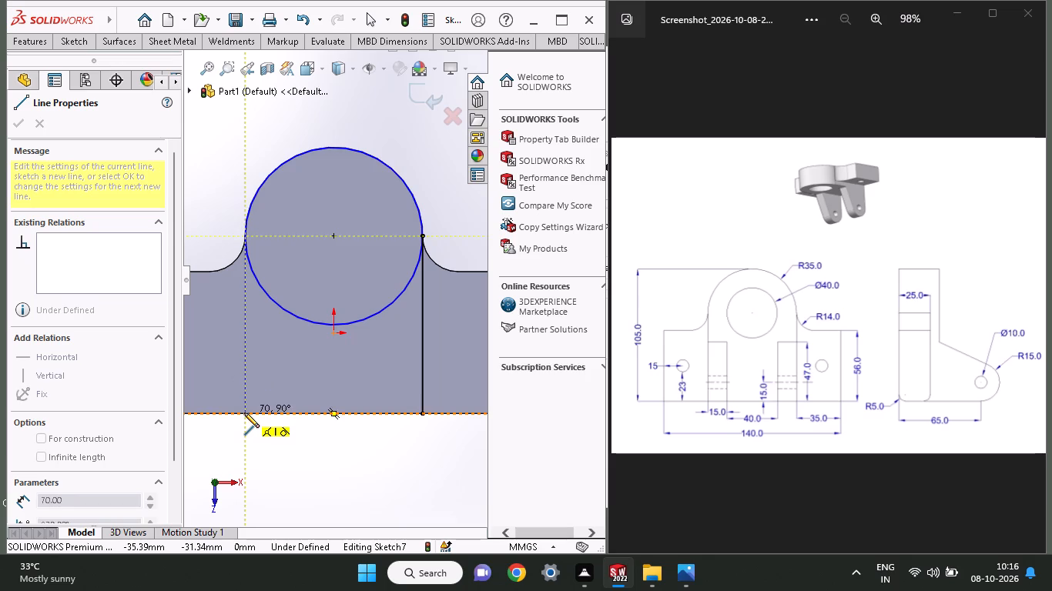
{"action": "left_click", "coordinate": [244, 412]}
{"action": "left_click", "coordinate": [423, 411]}
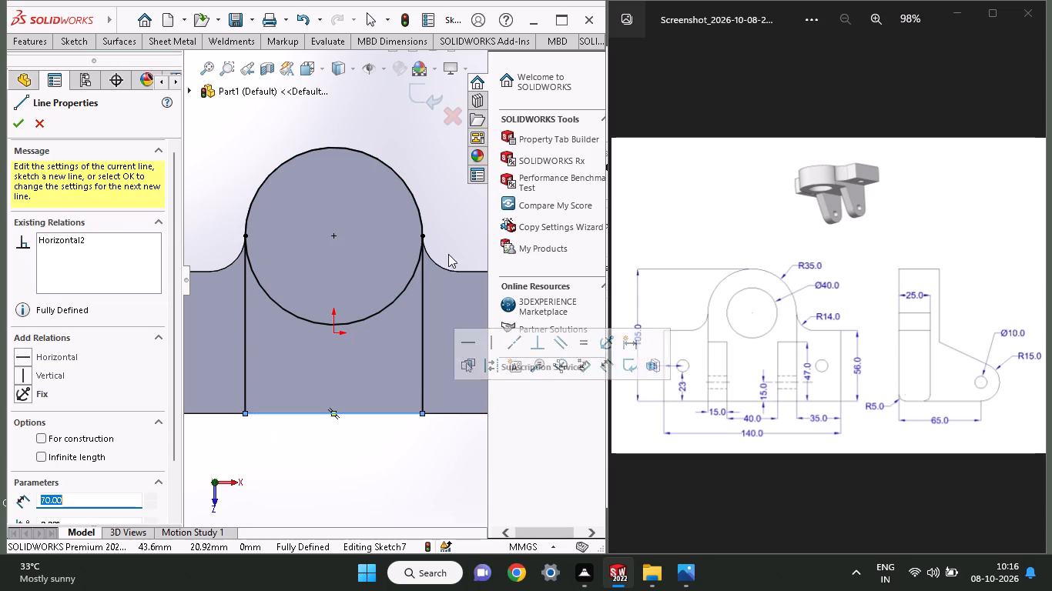
{"action": "right_click", "coordinate": [443, 186]}
{"action": "left_click", "coordinate": [448, 194]}
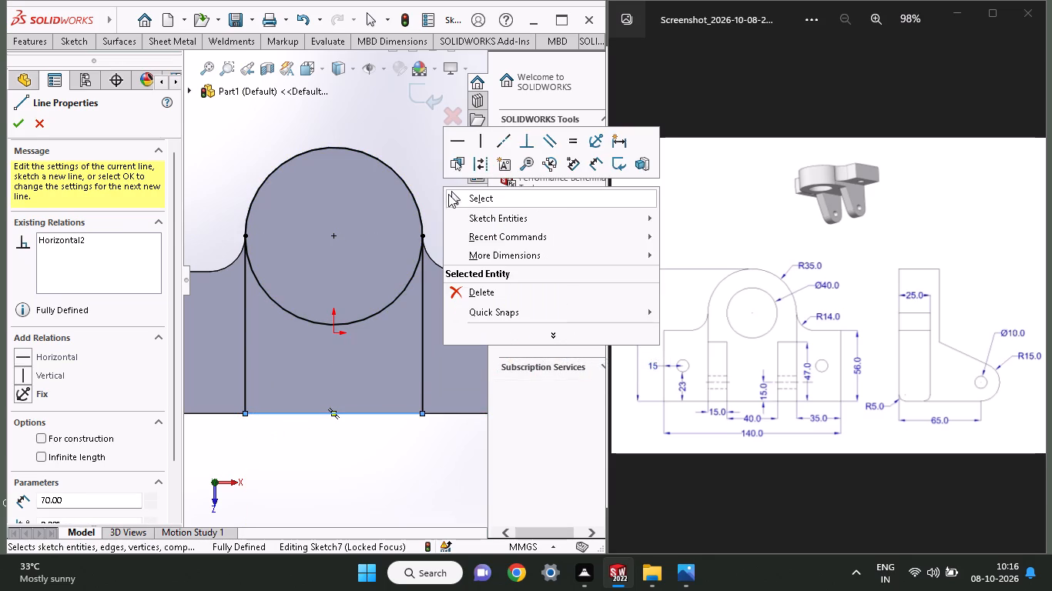
Extrude the circle region and the region below it as a merged blind boss 5 mm outward from the plate face.
{"action": "middle_click_drag", "start_coordinate": [448, 194], "coordinate": [421, 226]}
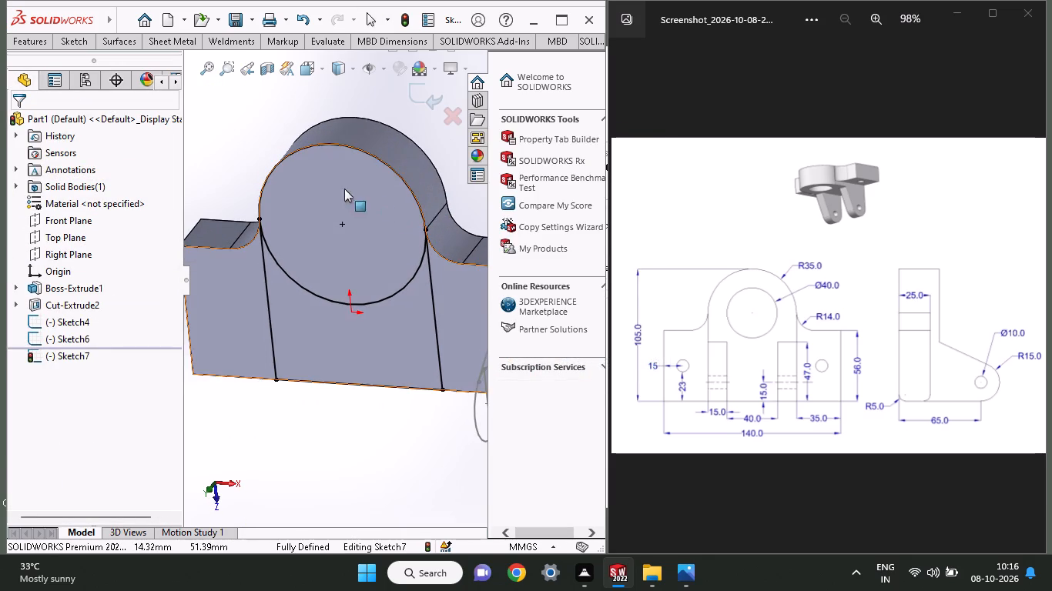
{"action": "left_click", "coordinate": [28, 46]}
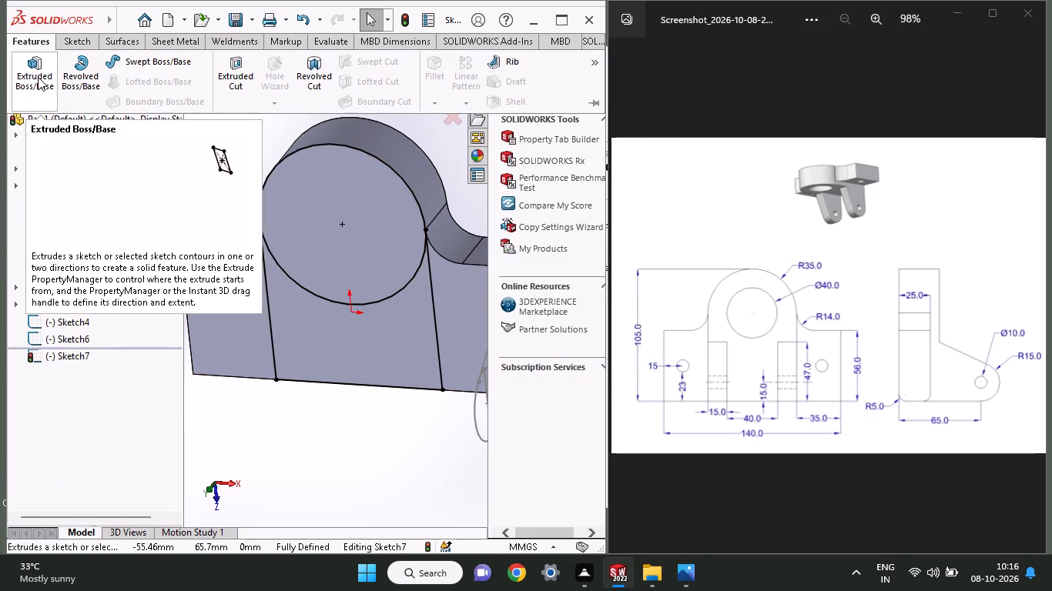
{"action": "left_click", "coordinate": [38, 77]}
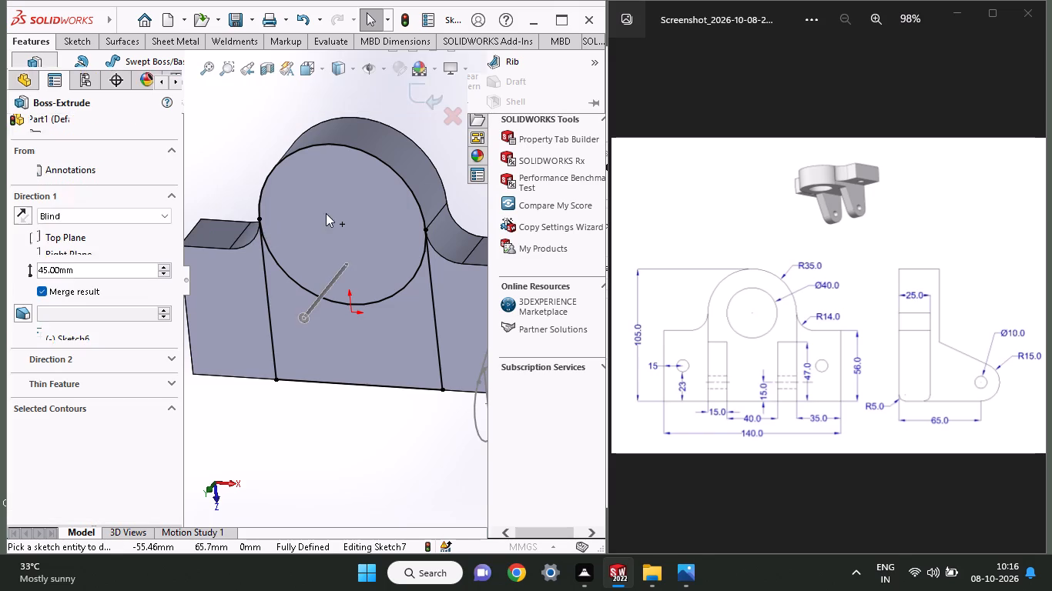
{"action": "left_click", "coordinate": [326, 213]}
{"action": "left_click", "coordinate": [401, 347]}
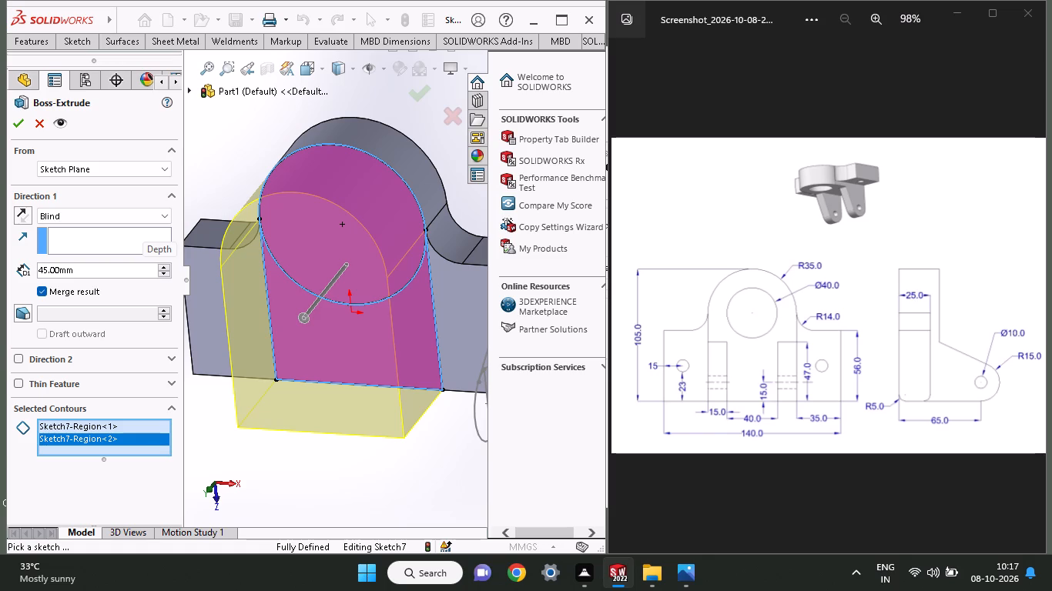
{"action": "key", "text": "5"}
{"action": "left_click_drag", "start_coordinate": [136, 270], "coordinate": [99, 278]}
{"action": "left_click_drag", "start_coordinate": [99, 278], "coordinate": [22, 288]}
{"action": "key", "text": "5"}
{"action": "key", "text": "Return"}
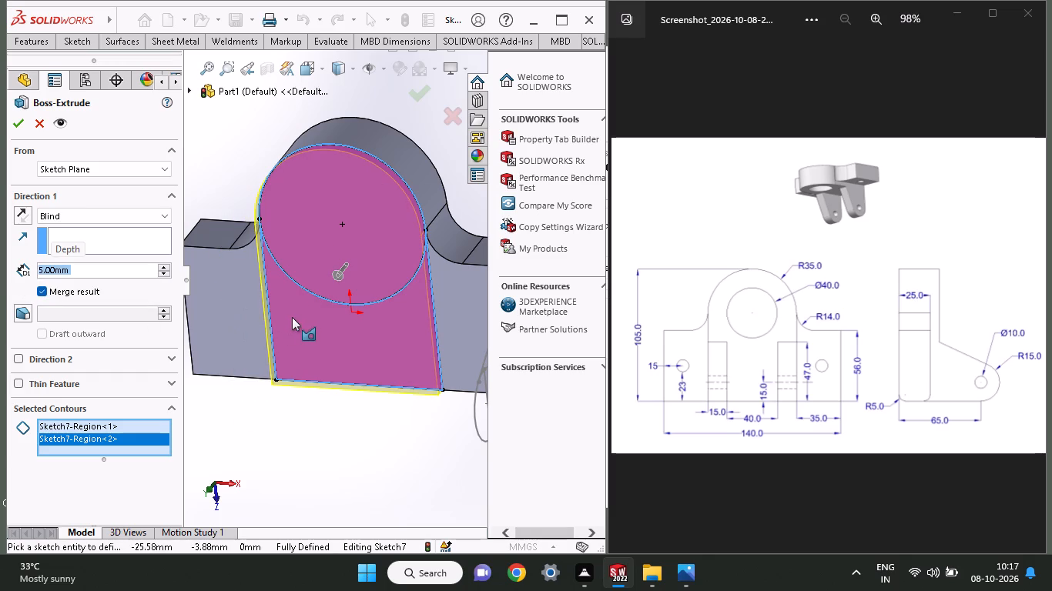
{"action": "middle_click_drag", "start_coordinate": [292, 317], "coordinate": [275, 370]}
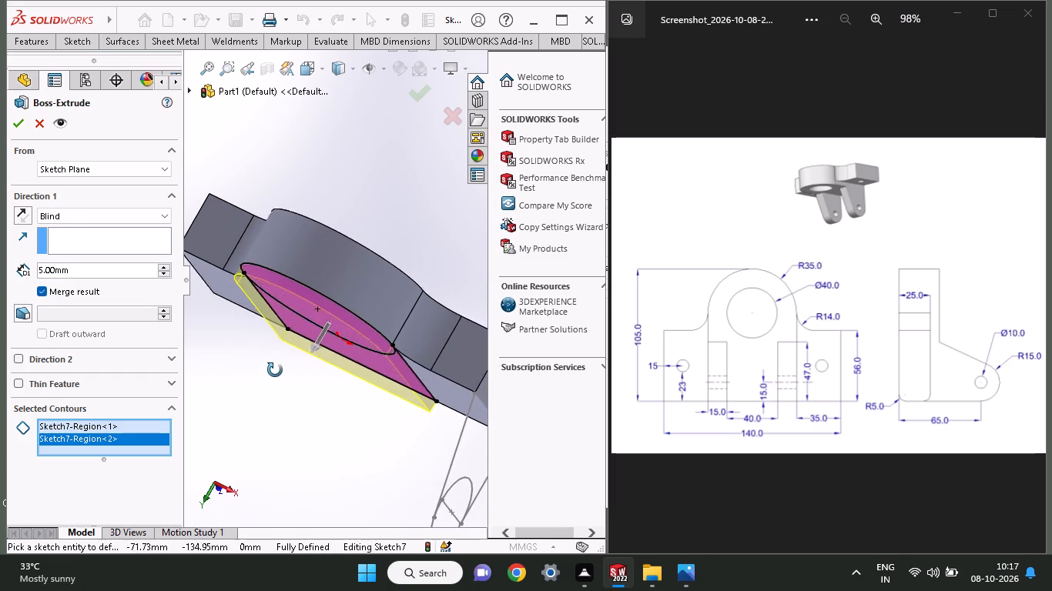
{"action": "middle_click_drag", "start_coordinate": [275, 370], "coordinate": [280, 343]}
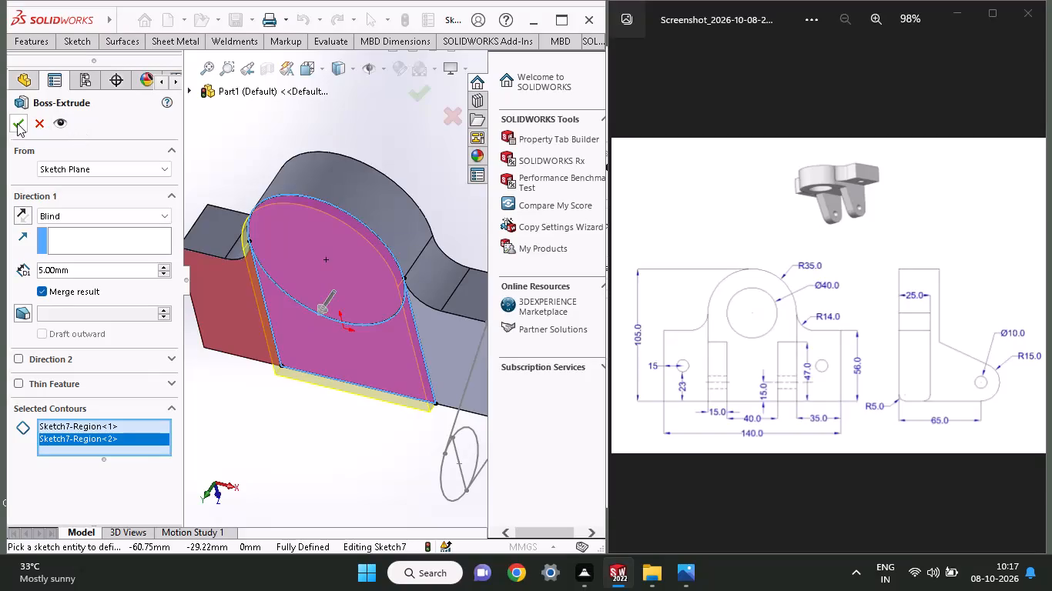
{"action": "left_click", "coordinate": [17, 123]}
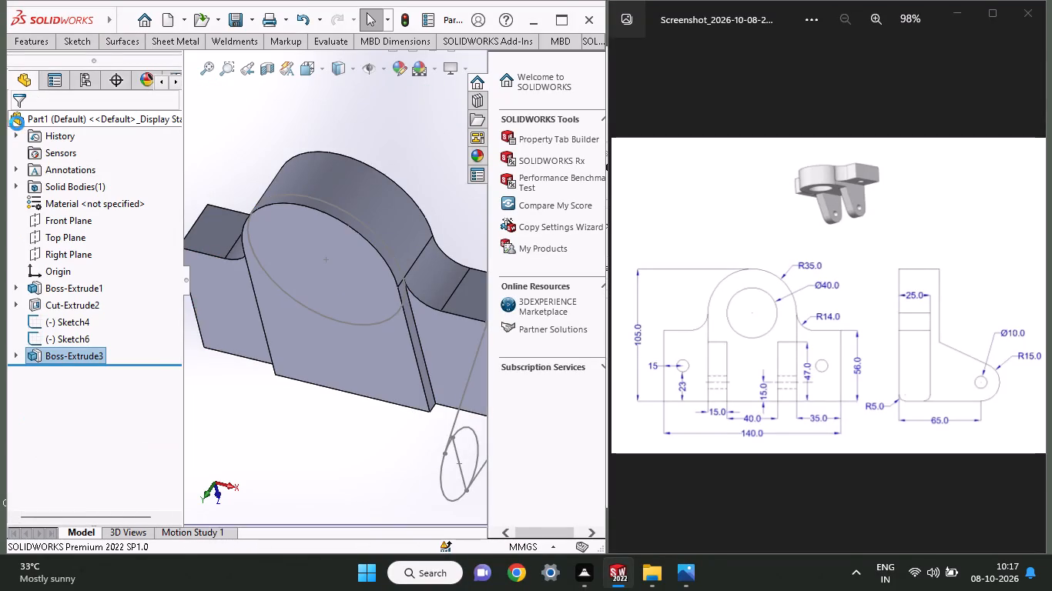
Start a line sketch on the outer face of the 5 mm raised boss, viewed normal to that face.
{"action": "middle_click_drag", "start_coordinate": [370, 340], "coordinate": [314, 356]}
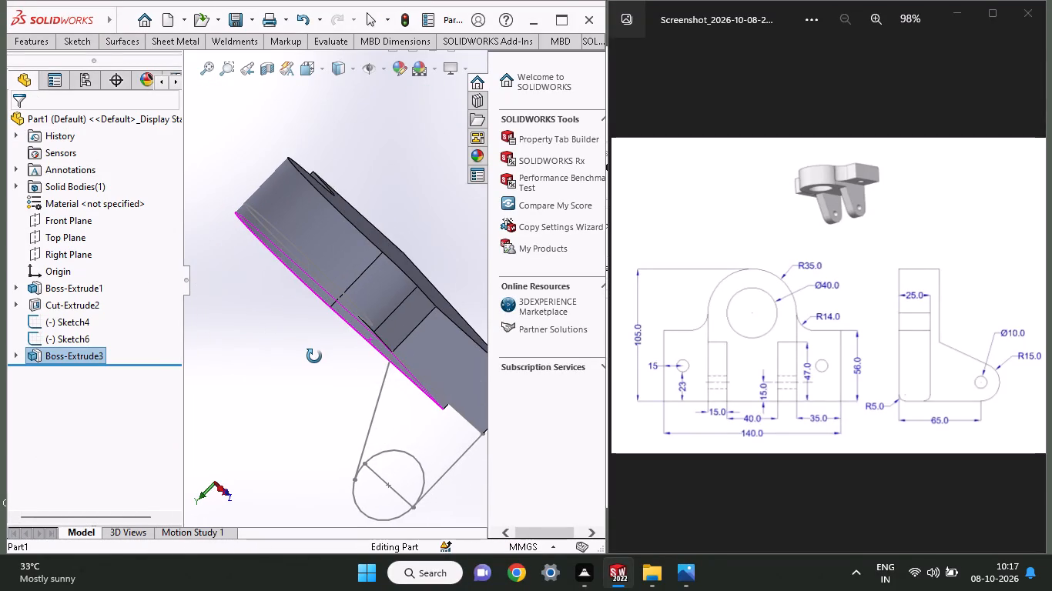
{"action": "middle_click_drag", "start_coordinate": [314, 356], "coordinate": [337, 342]}
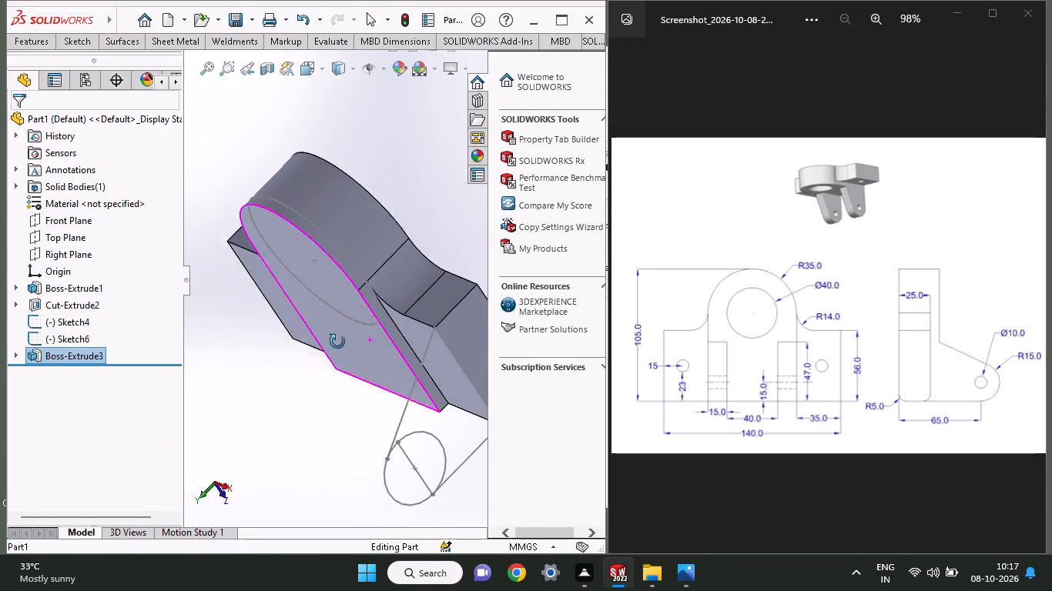
{"action": "middle_click_drag", "start_coordinate": [337, 342], "coordinate": [344, 312]}
{"action": "middle_click_drag", "start_coordinate": [344, 312], "coordinate": [361, 338]}
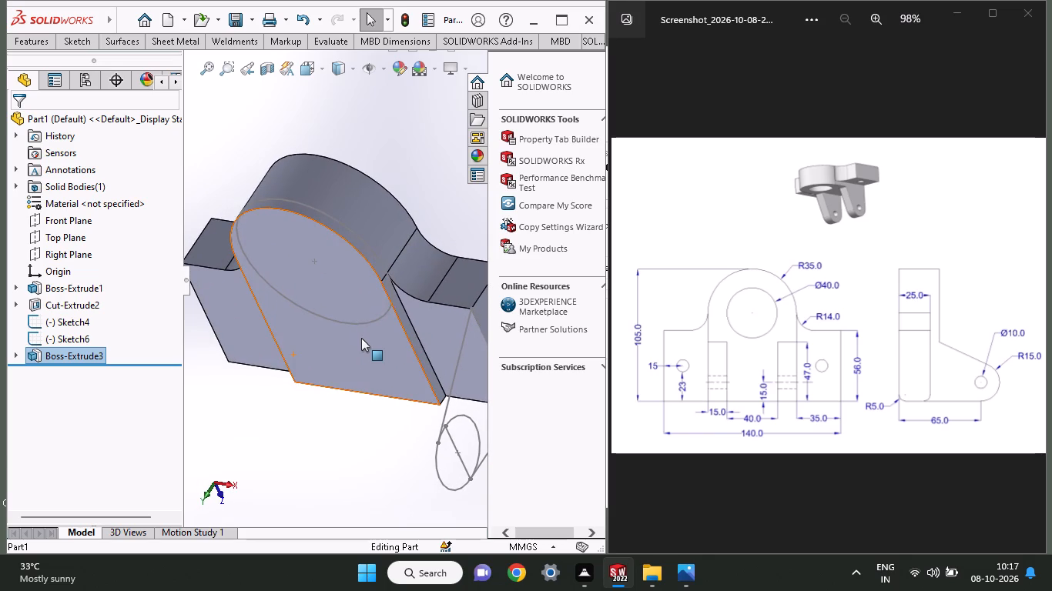
{"action": "middle_click_drag", "start_coordinate": [380, 367], "coordinate": [388, 306]}
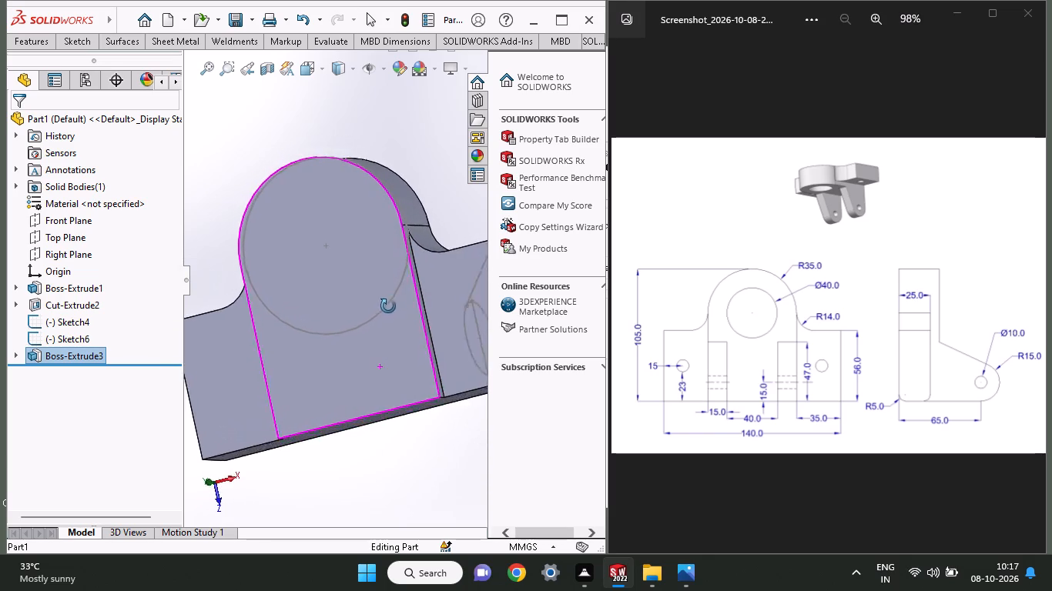
{"action": "middle_click_drag", "start_coordinate": [388, 306], "coordinate": [384, 335]}
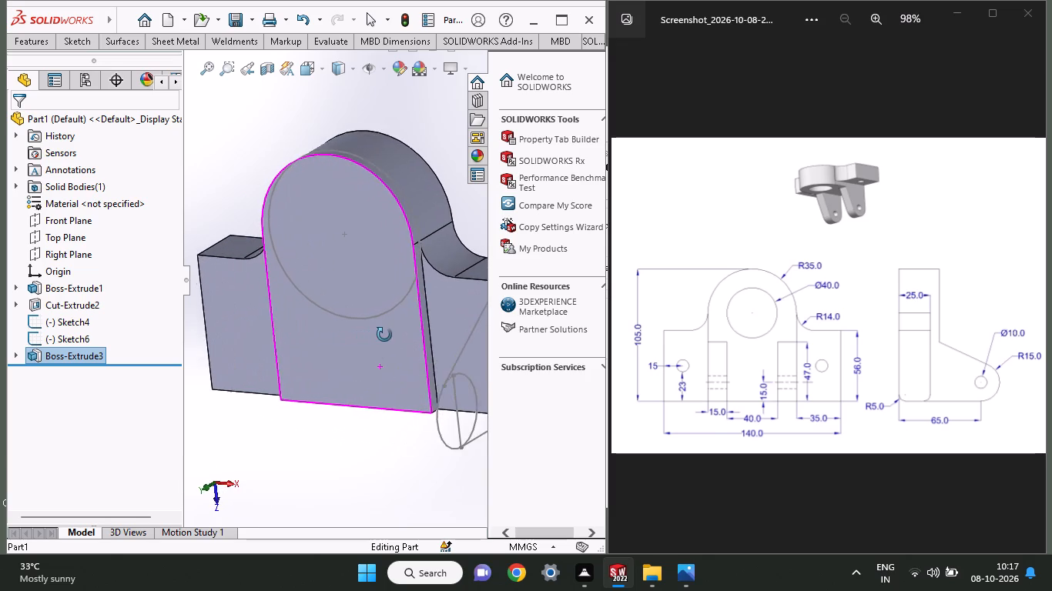
{"action": "middle_click_drag", "start_coordinate": [384, 335], "coordinate": [400, 334]}
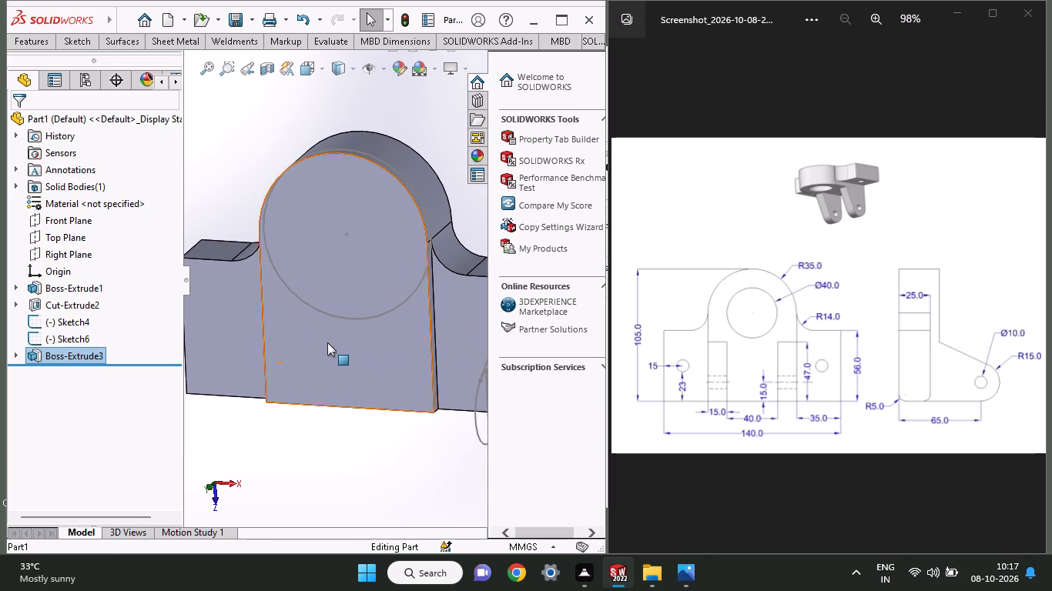
{"action": "left_click", "coordinate": [327, 342]}
{"action": "left_click", "coordinate": [391, 303]}
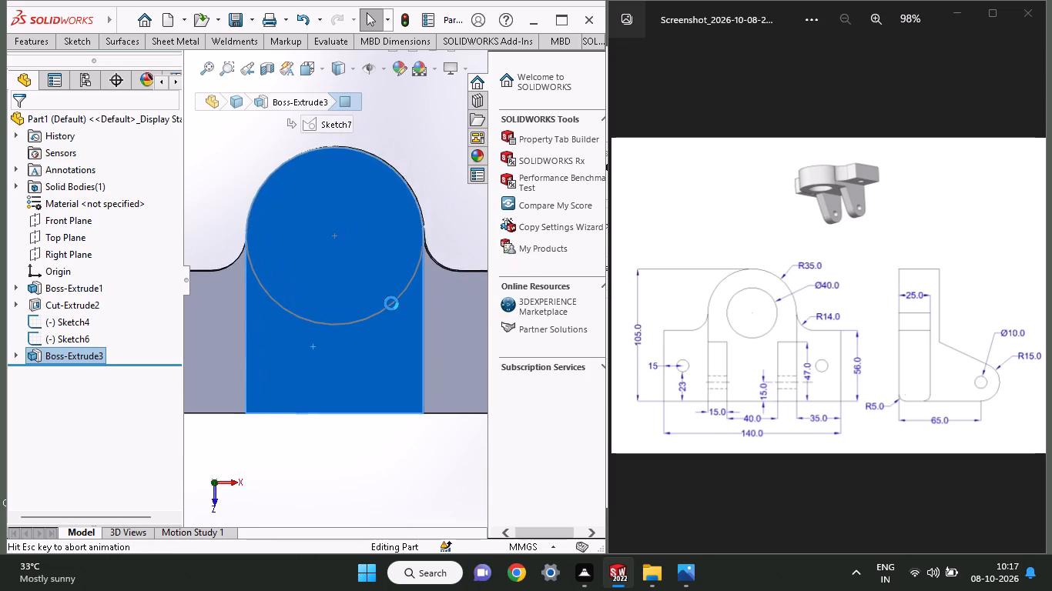
{"action": "left_click", "coordinate": [75, 38]}
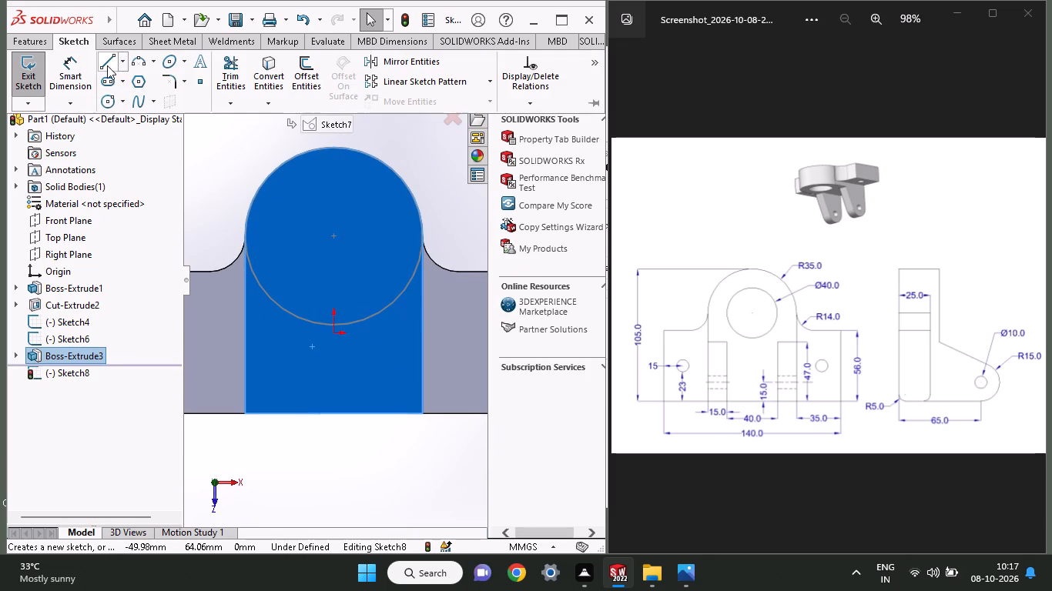
{"action": "left_click", "coordinate": [107, 65]}
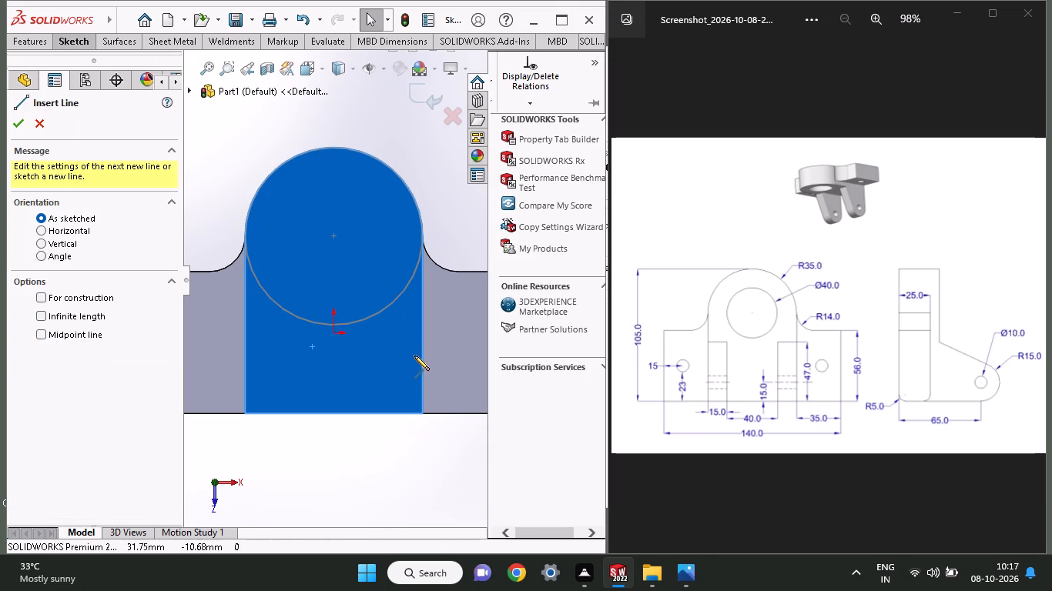
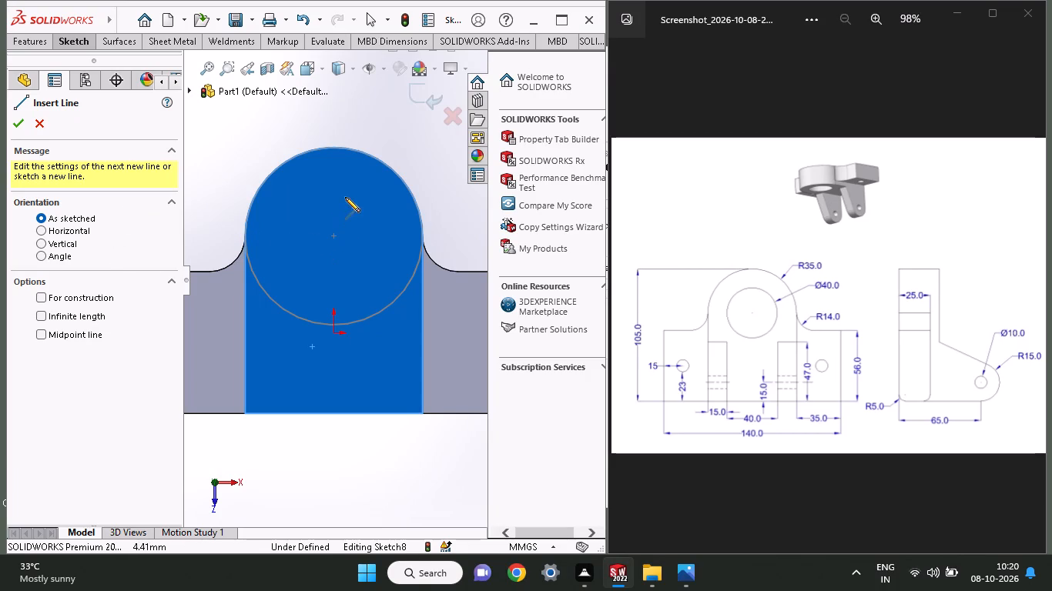
Sketch a circle concentric with the rounded lobe on the raised boss face and set its diameter to 40 mm.
{"action": "left_click", "coordinate": [41, 122]}
{"action": "scroll", "coordinate": [358, 205], "scroll_direction": "up", "scroll_amount": 1}
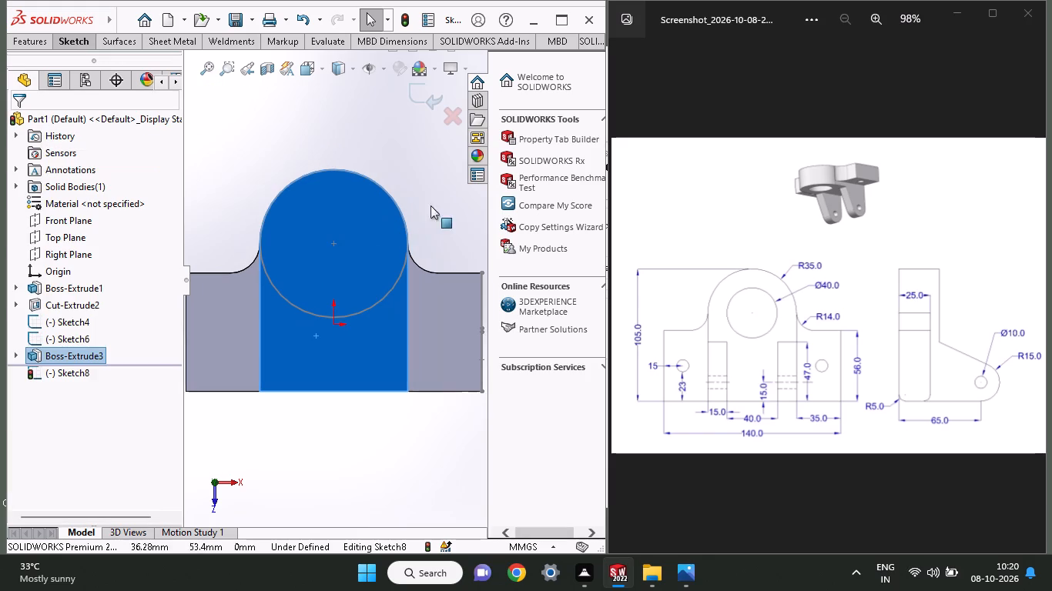
{"action": "left_click", "coordinate": [89, 42]}
{"action": "left_click", "coordinate": [99, 102]}
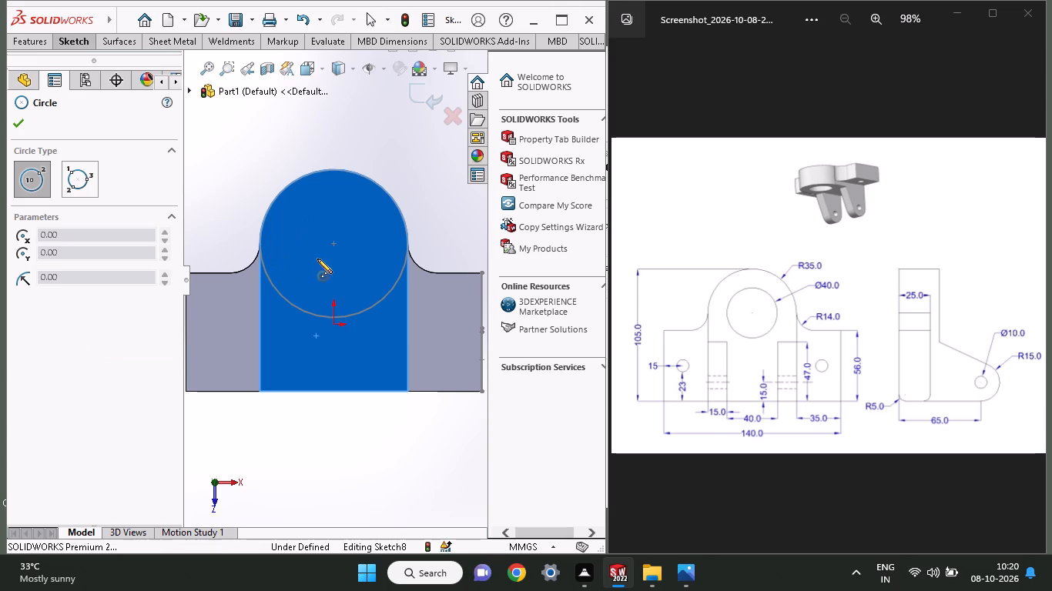
{"action": "left_click", "coordinate": [332, 245]}
{"action": "left_click", "coordinate": [344, 263]}
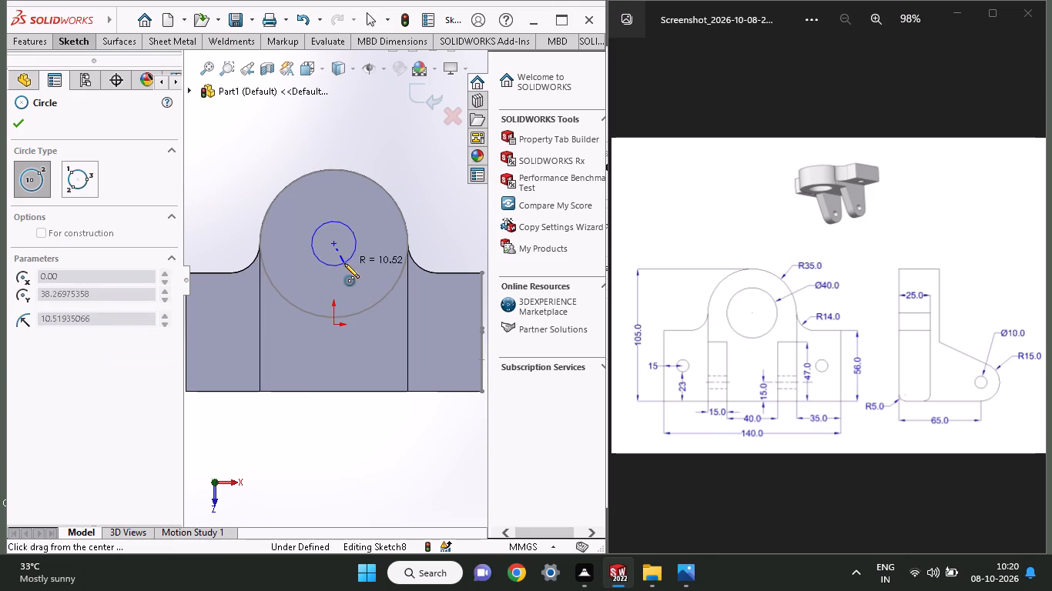
{"action": "left_click", "coordinate": [66, 47]}
{"action": "left_click", "coordinate": [66, 59]}
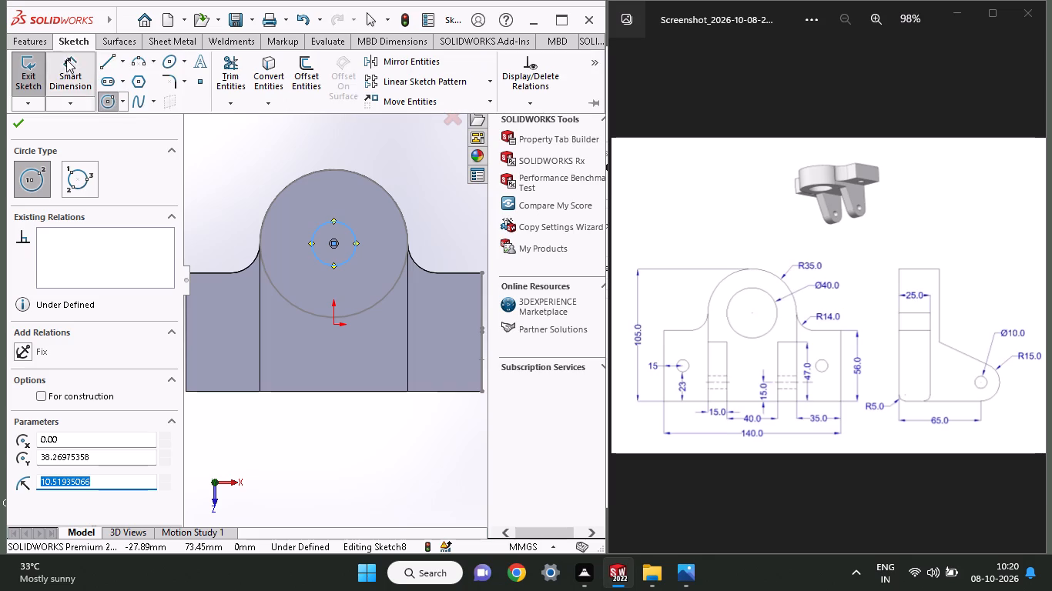
{"action": "left_click", "coordinate": [356, 254]}
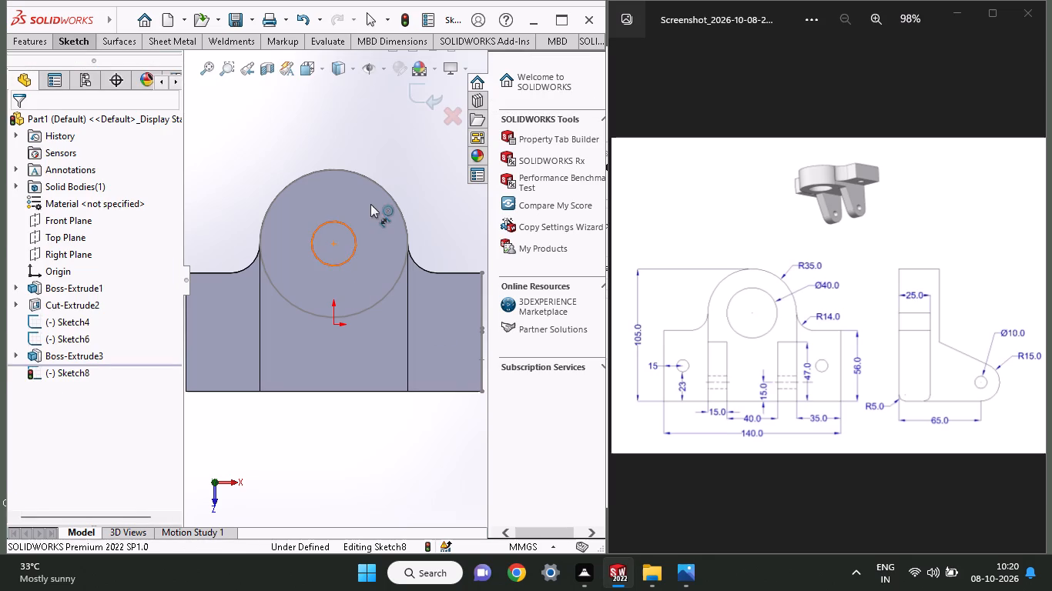
{"action": "left_click", "coordinate": [359, 145]}
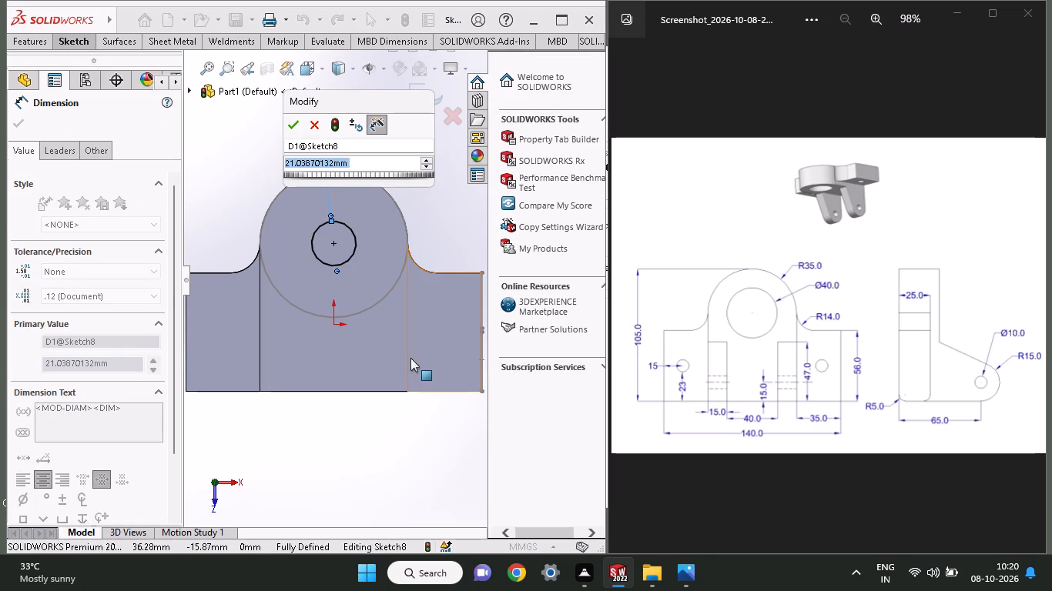
{"action": "type", "text": "40"}
{"action": "key", "text": "Return"}
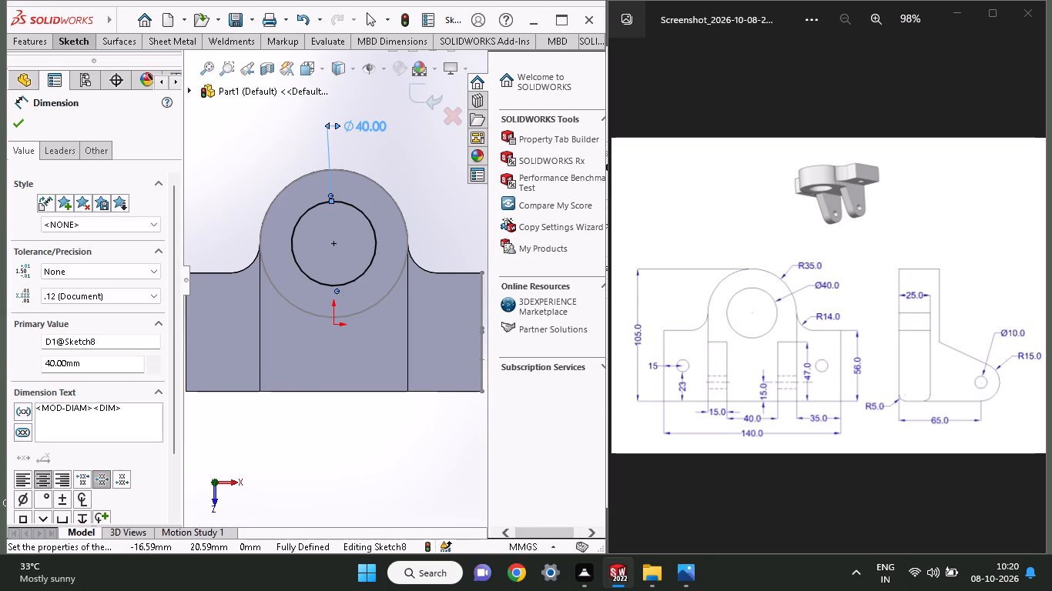
Cut-extrude the 40 mm circle through the lobe in both directions, blind 116 mm one way and 110 mm the other.
{"action": "left_click", "coordinate": [35, 37]}
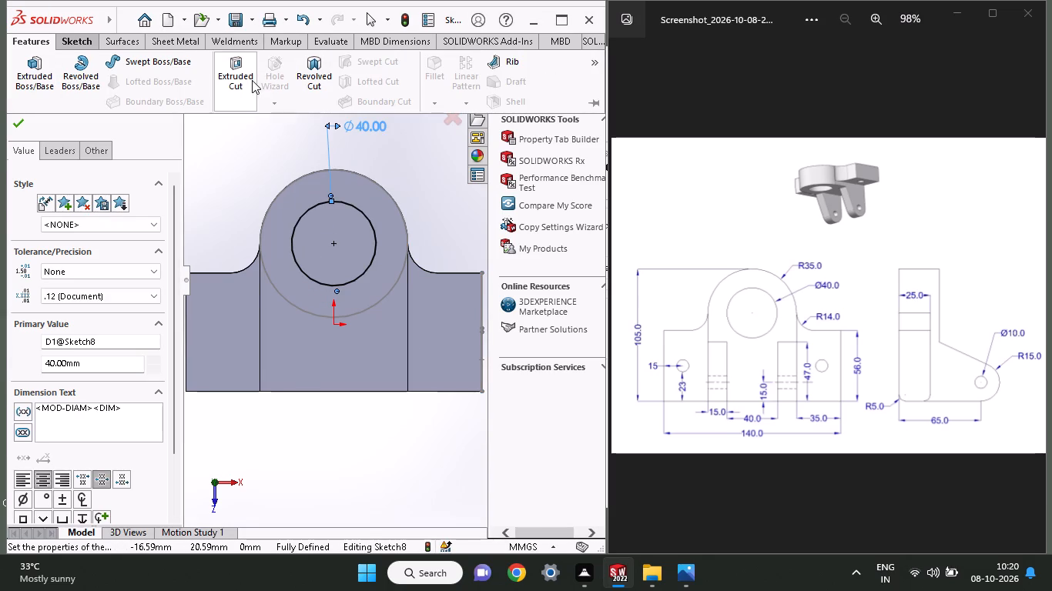
{"action": "left_click", "coordinate": [252, 80]}
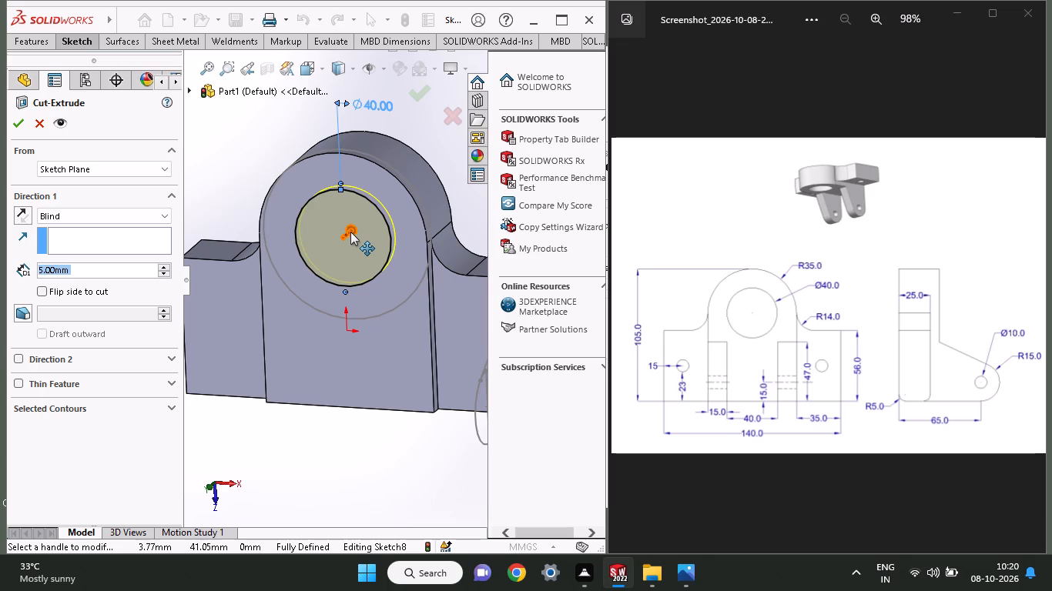
{"action": "left_click_drag", "start_coordinate": [350, 232], "coordinate": [439, 154]}
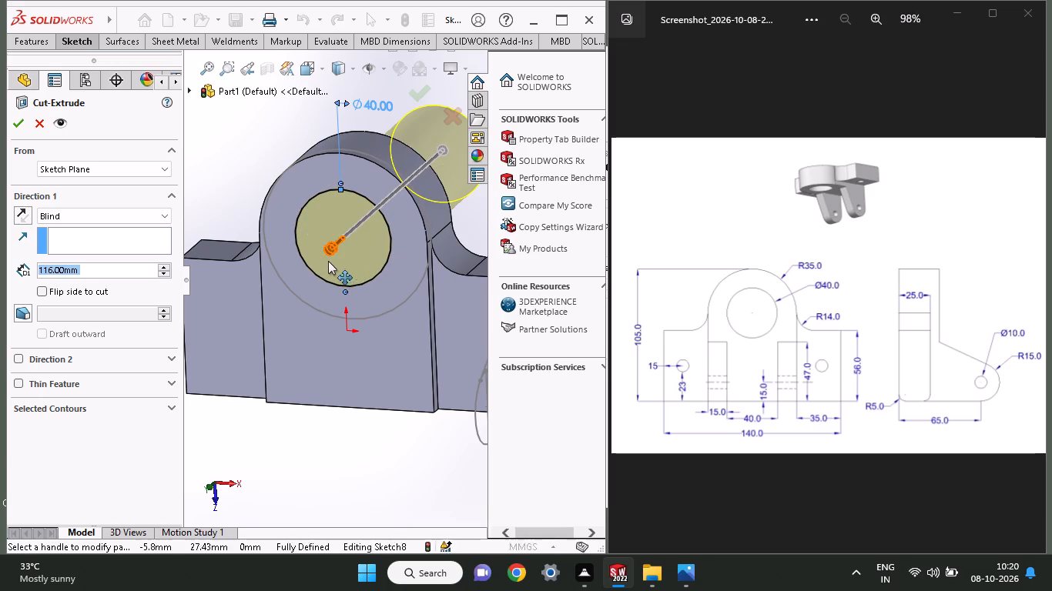
{"action": "left_click_drag", "start_coordinate": [325, 250], "coordinate": [285, 320]}
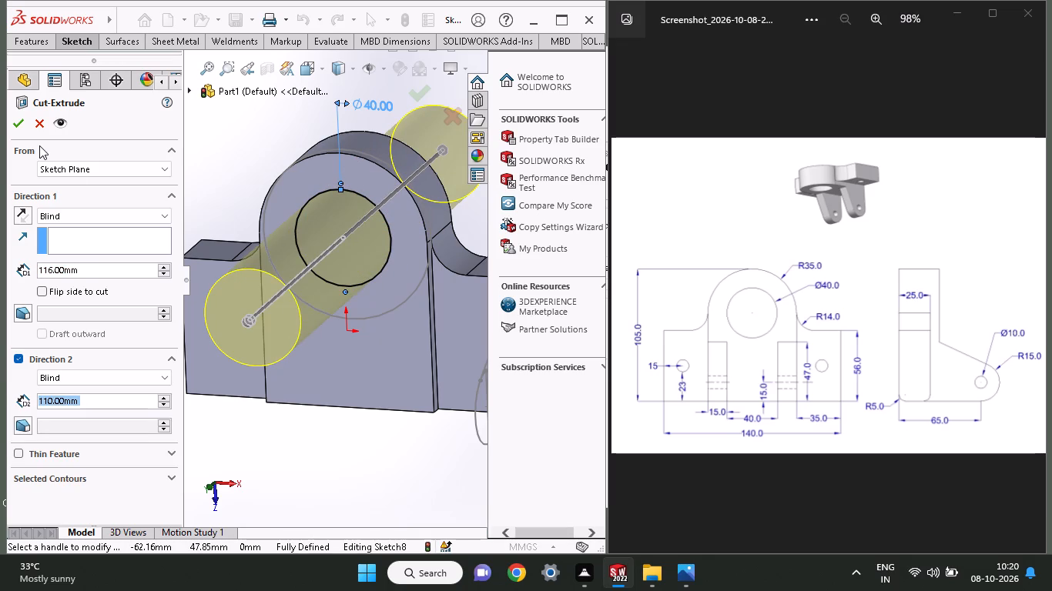
{"action": "left_click", "coordinate": [18, 123]}
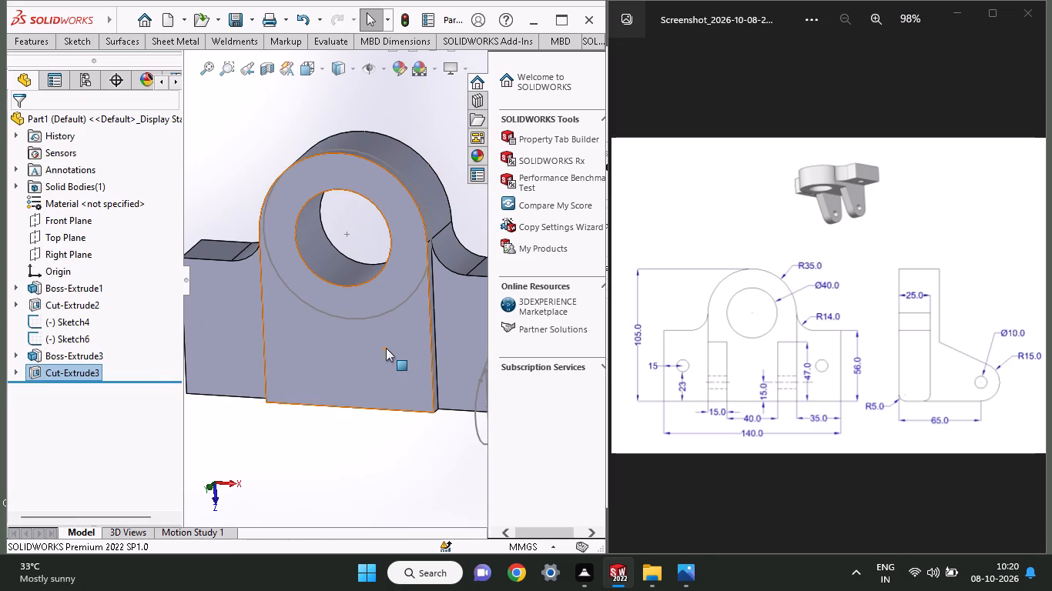
Start a sketch on the plate's left wing face beside the boss and draw a circle of about 3.6 mm radius in its lower outer area.
{"action": "middle_click_drag", "start_coordinate": [386, 348], "coordinate": [410, 309]}
{"action": "middle_click_drag", "start_coordinate": [396, 343], "coordinate": [357, 388]}
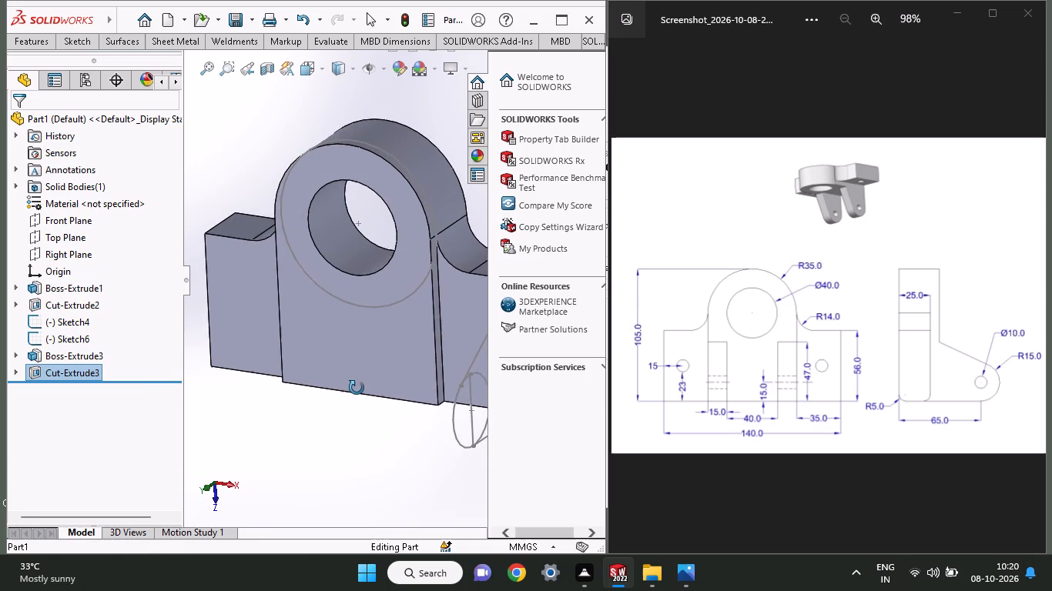
{"action": "middle_click_drag", "start_coordinate": [357, 388], "coordinate": [413, 371]}
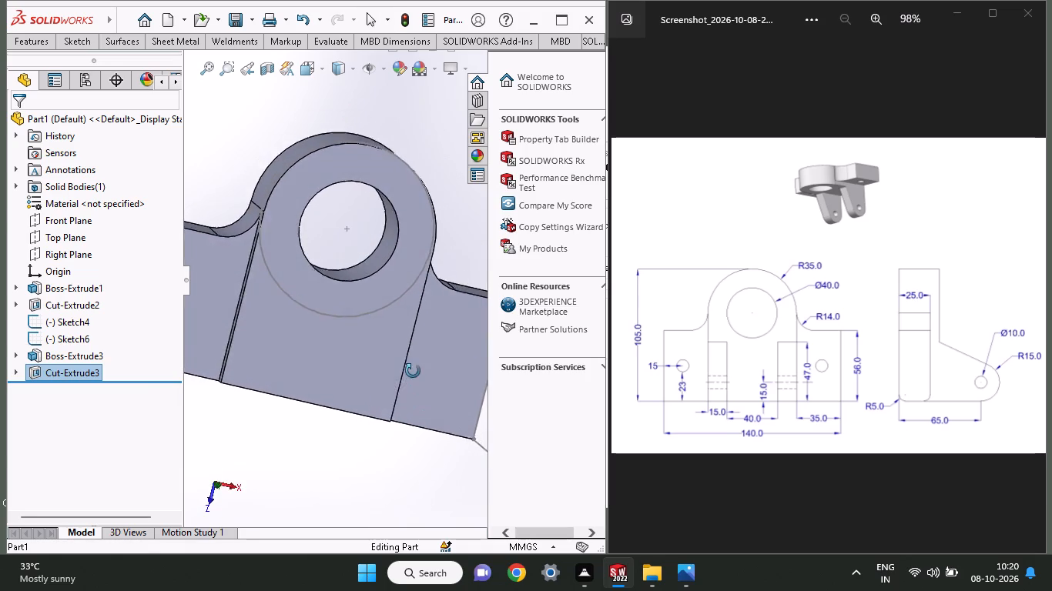
{"action": "middle_click_drag", "start_coordinate": [413, 371], "coordinate": [412, 376]}
{"action": "scroll", "coordinate": [405, 368], "scroll_direction": "down", "scroll_amount": 1}
{"action": "scroll", "coordinate": [394, 366], "scroll_direction": "up", "scroll_amount": 1}
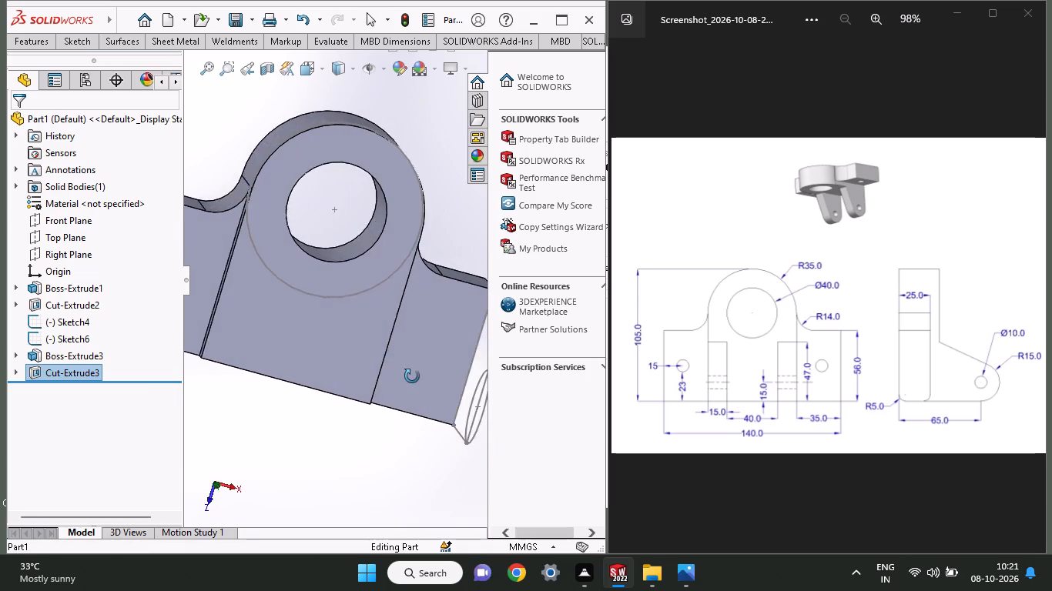
{"action": "middle_click_drag", "start_coordinate": [412, 376], "coordinate": [385, 377]}
{"action": "left_click", "coordinate": [199, 265]}
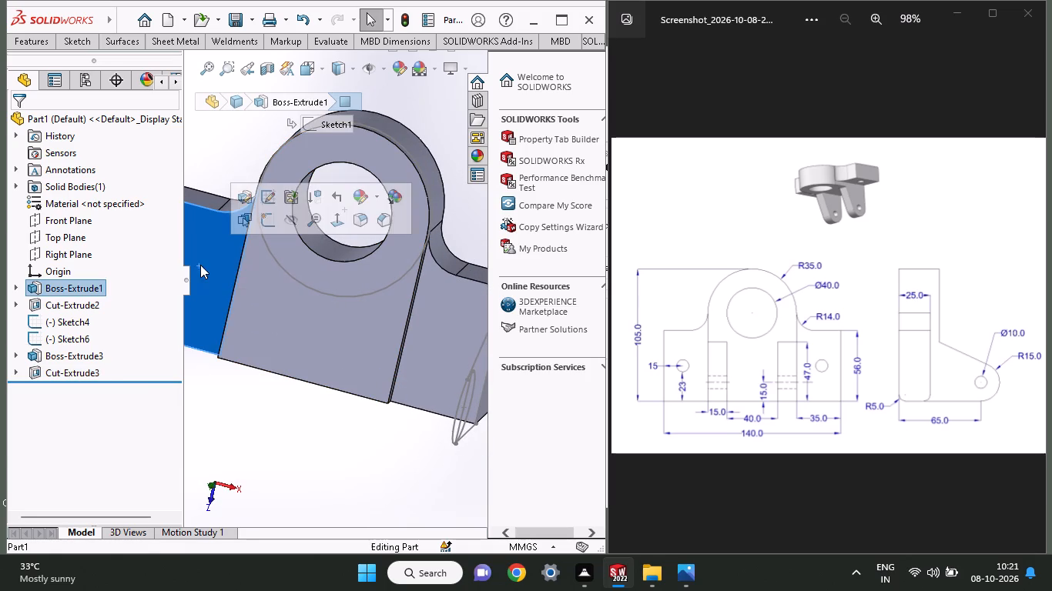
{"action": "left_click", "coordinate": [262, 224]}
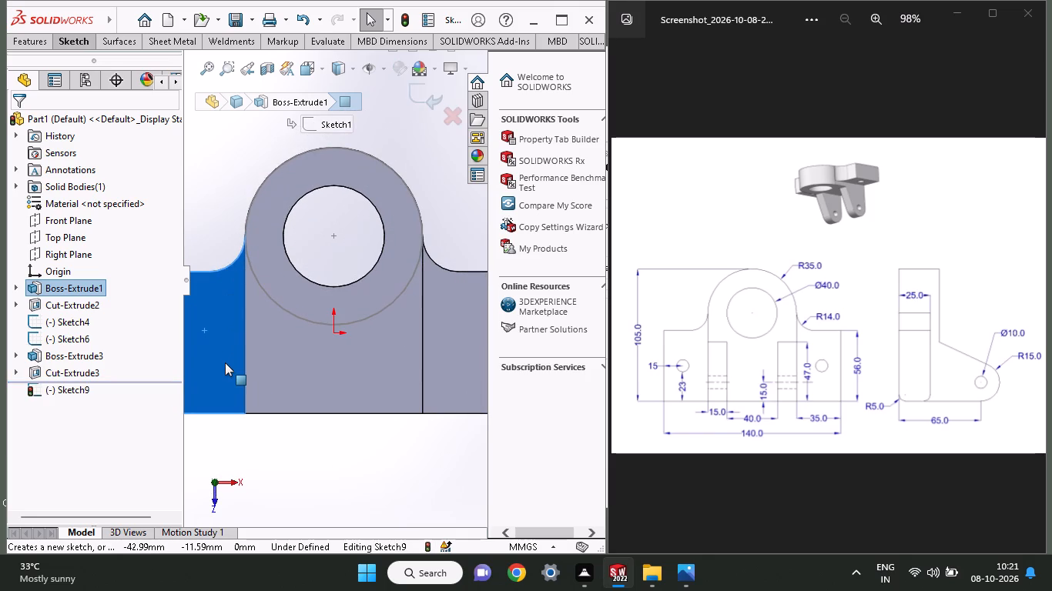
{"action": "scroll", "coordinate": [305, 329], "scroll_direction": "up", "scroll_amount": 2, "text": "ctrl"}
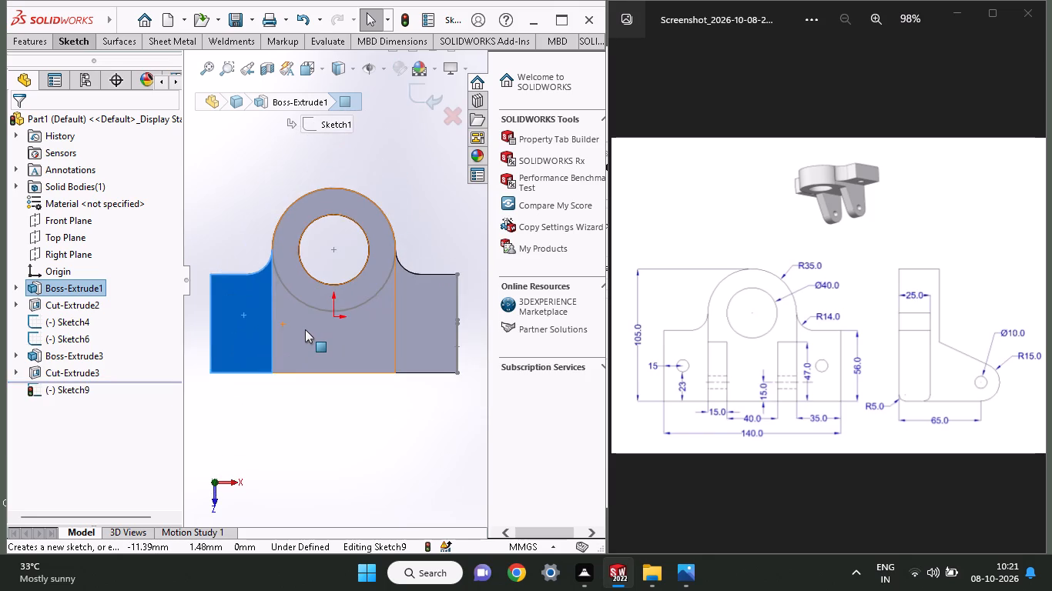
{"action": "scroll", "coordinate": [305, 329], "scroll_direction": "down", "scroll_amount": 3, "text": "ctrl"}
{"action": "scroll", "coordinate": [305, 329], "scroll_direction": "up", "scroll_amount": 3, "text": "ctrl"}
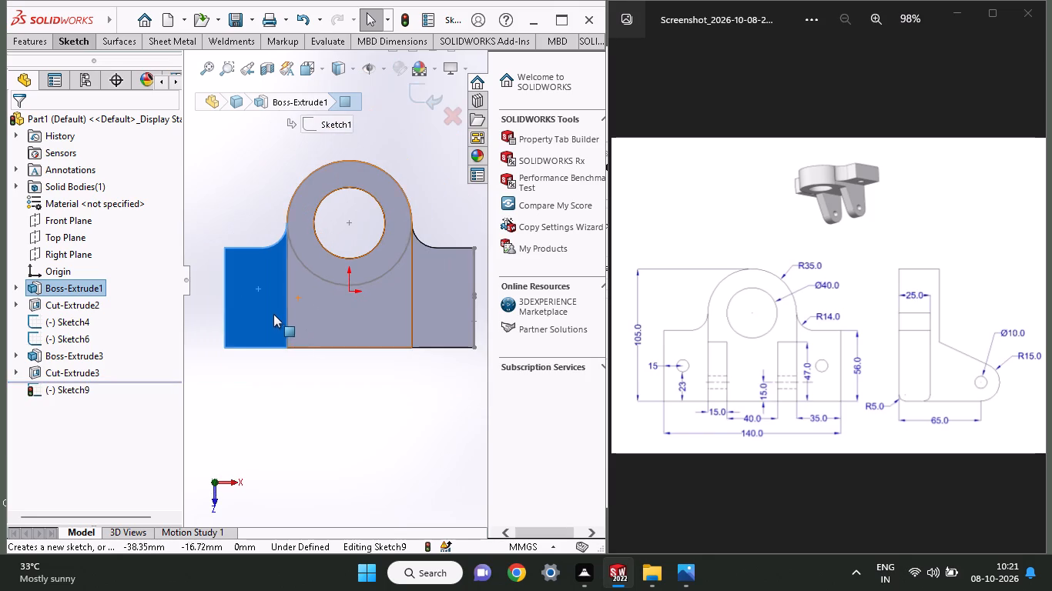
{"action": "scroll", "coordinate": [273, 312], "scroll_direction": "up", "scroll_amount": 1, "text": "ctrl"}
{"action": "scroll", "coordinate": [273, 312], "scroll_direction": "down", "scroll_amount": 2, "text": "ctrl"}
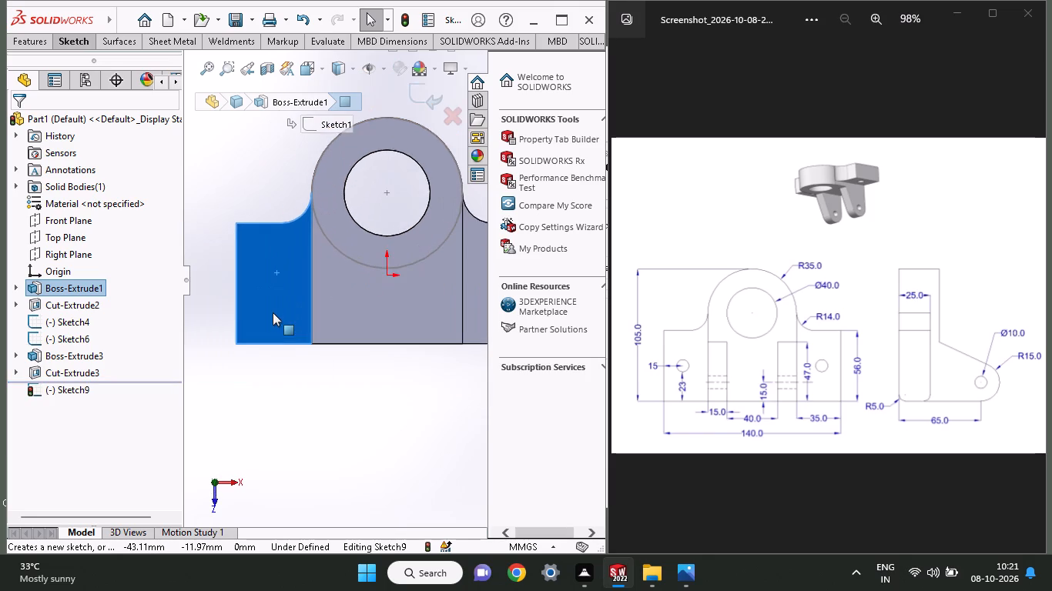
{"action": "scroll", "coordinate": [273, 312], "scroll_direction": "down", "scroll_amount": 4, "text": "ctrl"}
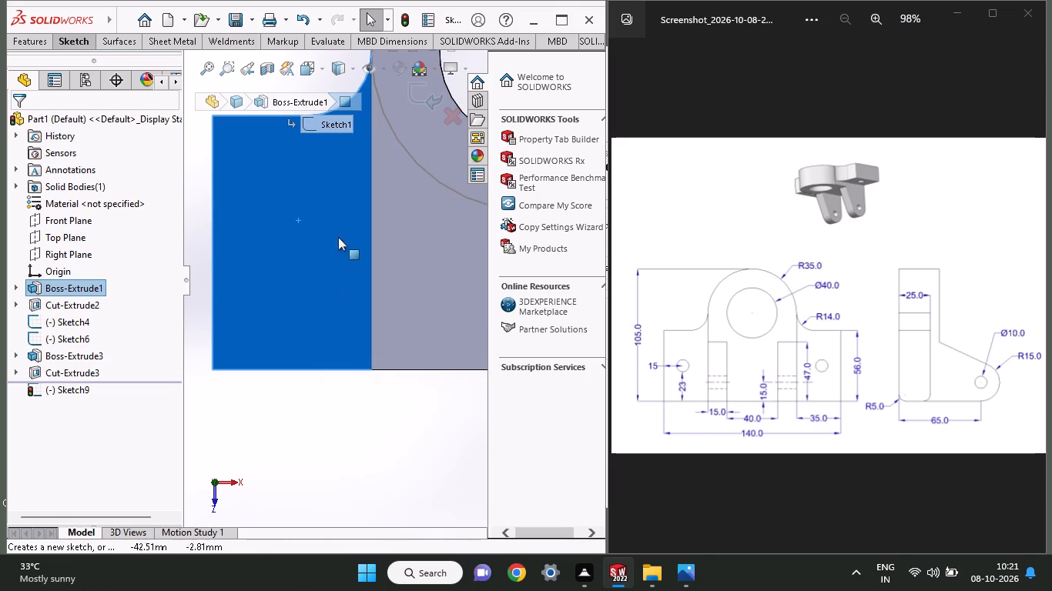
{"action": "left_click", "coordinate": [90, 44]}
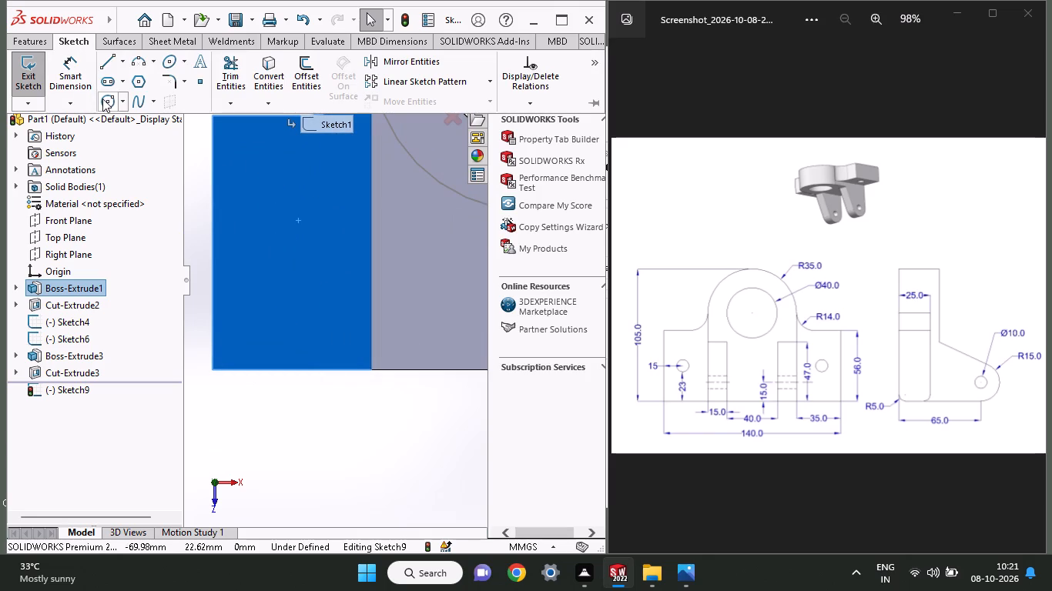
{"action": "left_click", "coordinate": [102, 98]}
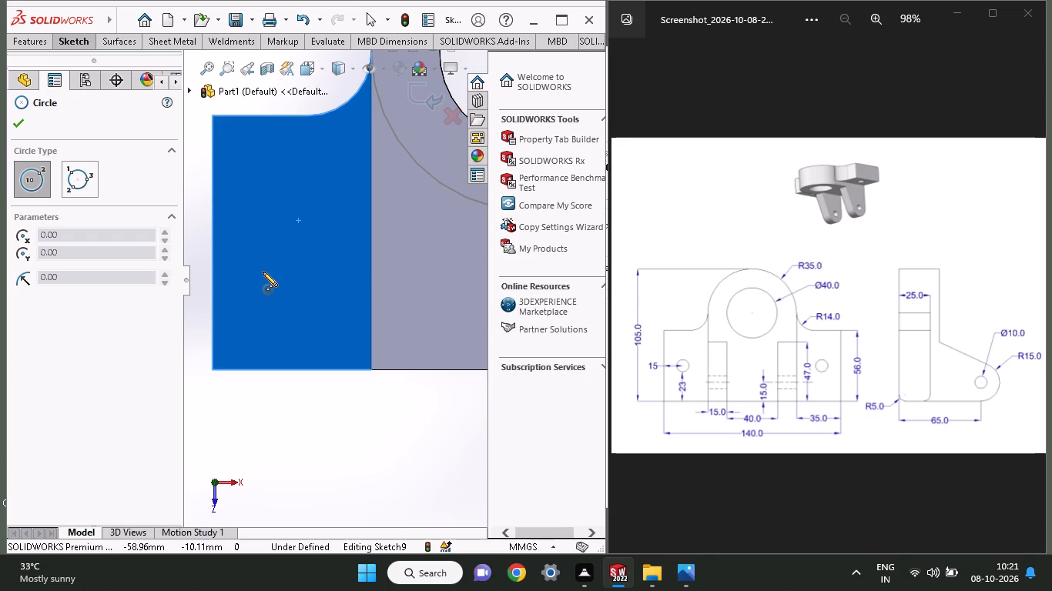
{"action": "left_click", "coordinate": [263, 272]}
{"action": "left_click", "coordinate": [270, 286]}
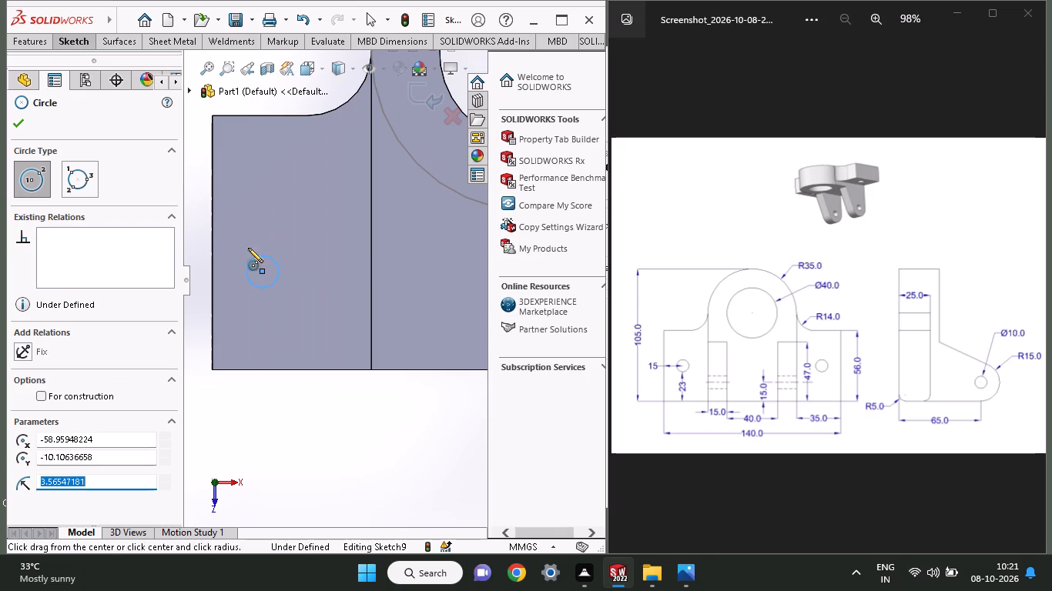
Dimension the wing circle's diameter as 10 mm.
{"action": "left_click", "coordinate": [69, 48]}
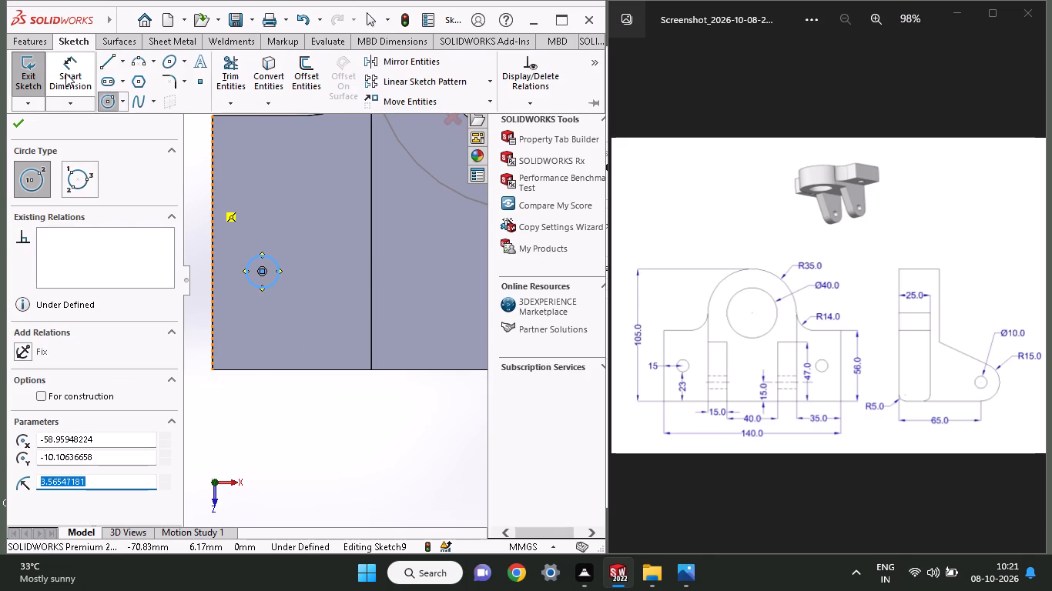
{"action": "left_click", "coordinate": [65, 73]}
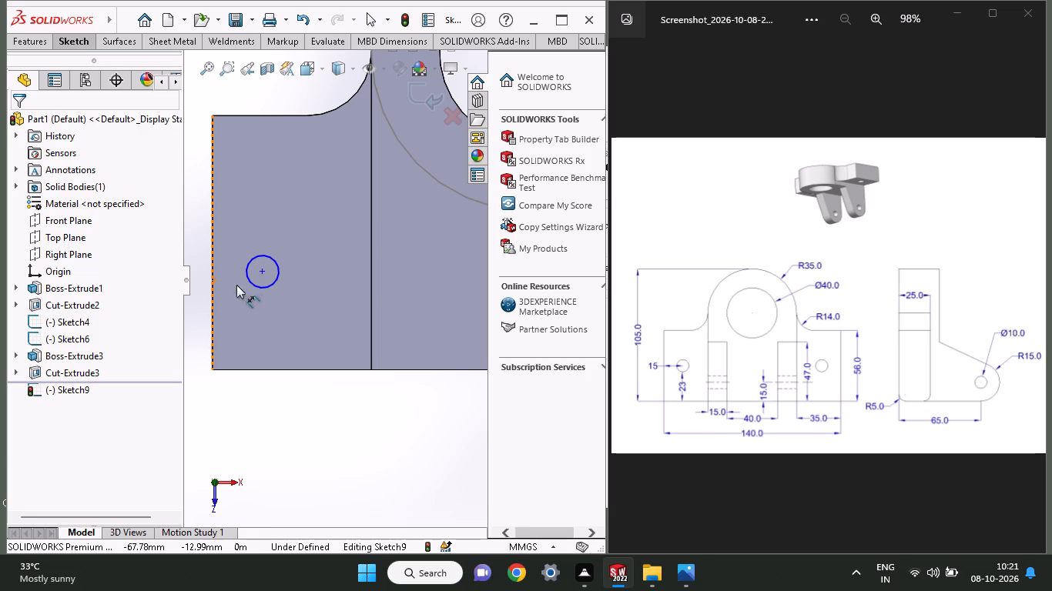
{"action": "left_click", "coordinate": [259, 285]}
{"action": "left_click", "coordinate": [349, 285]}
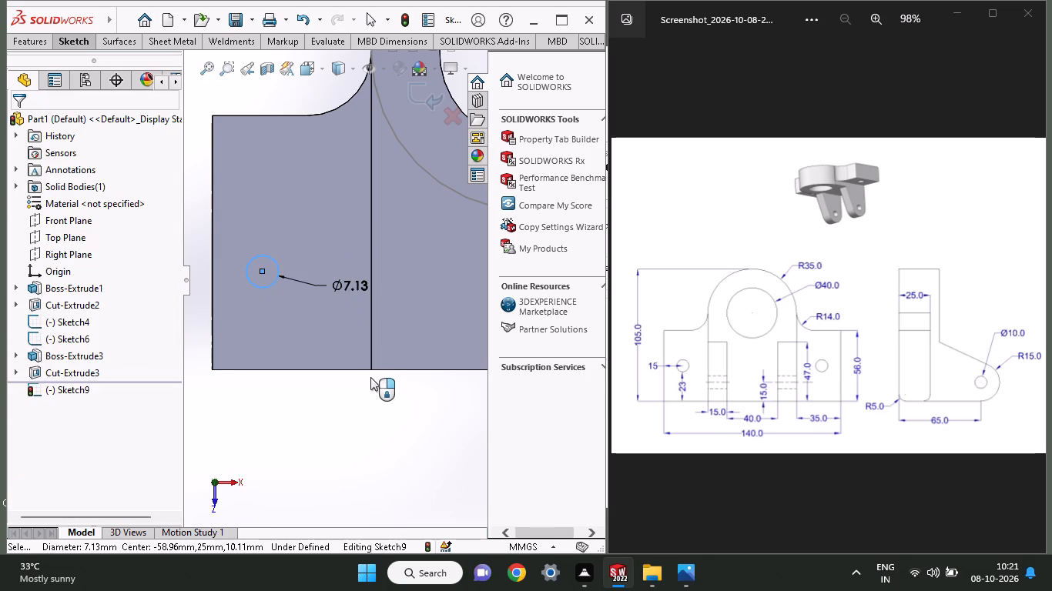
{"action": "type", "text": "10"}
{"action": "key", "text": "Return"}
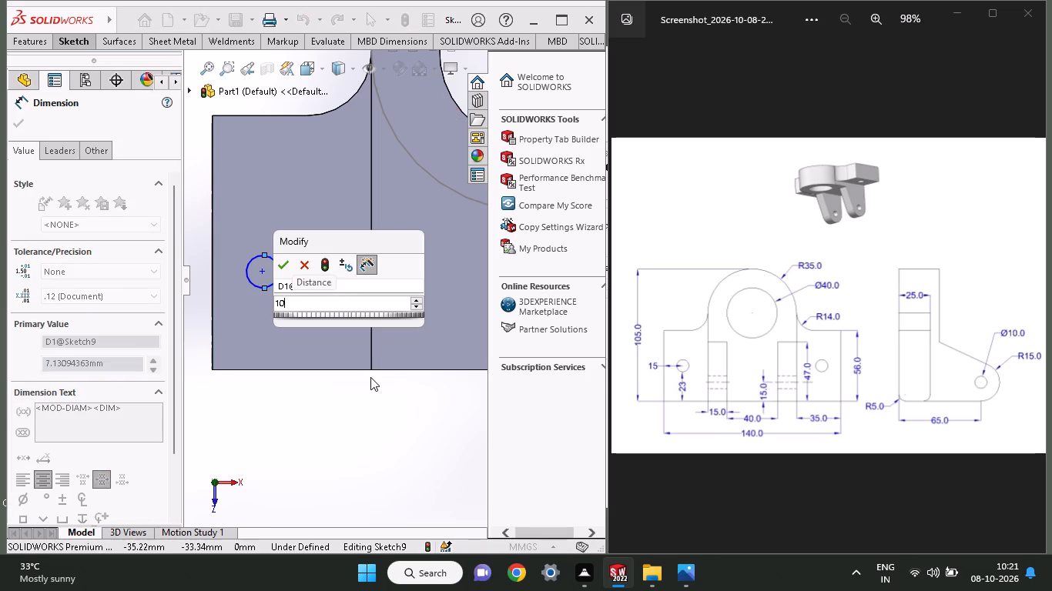
Dimension the circle's centre vertically from the plate's bottom outer corner as 23 mm.
{"action": "left_click", "coordinate": [263, 270]}
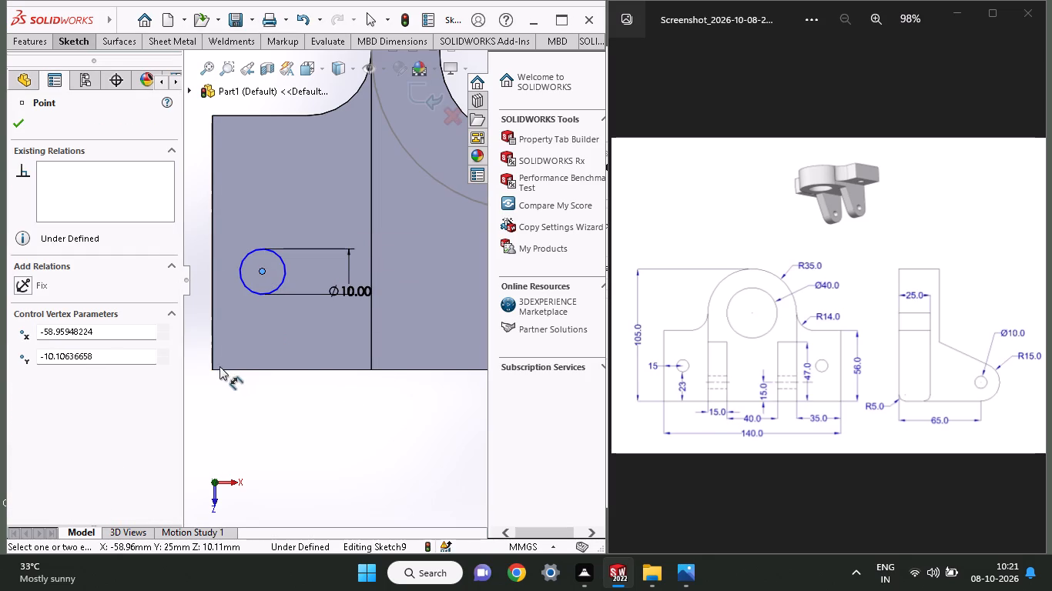
{"action": "left_click", "coordinate": [211, 372]}
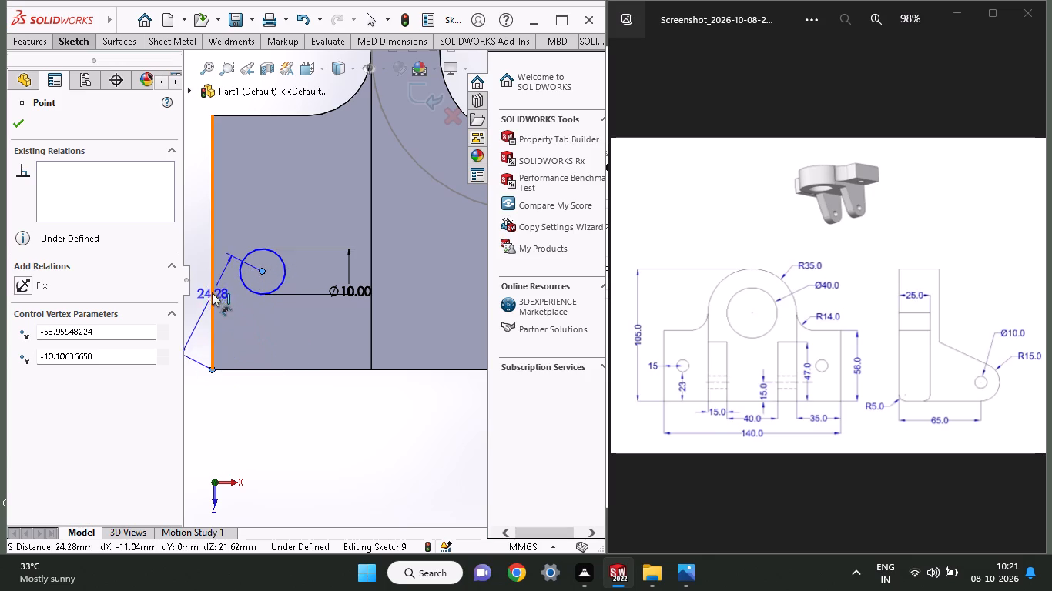
{"action": "left_click", "coordinate": [429, 321]}
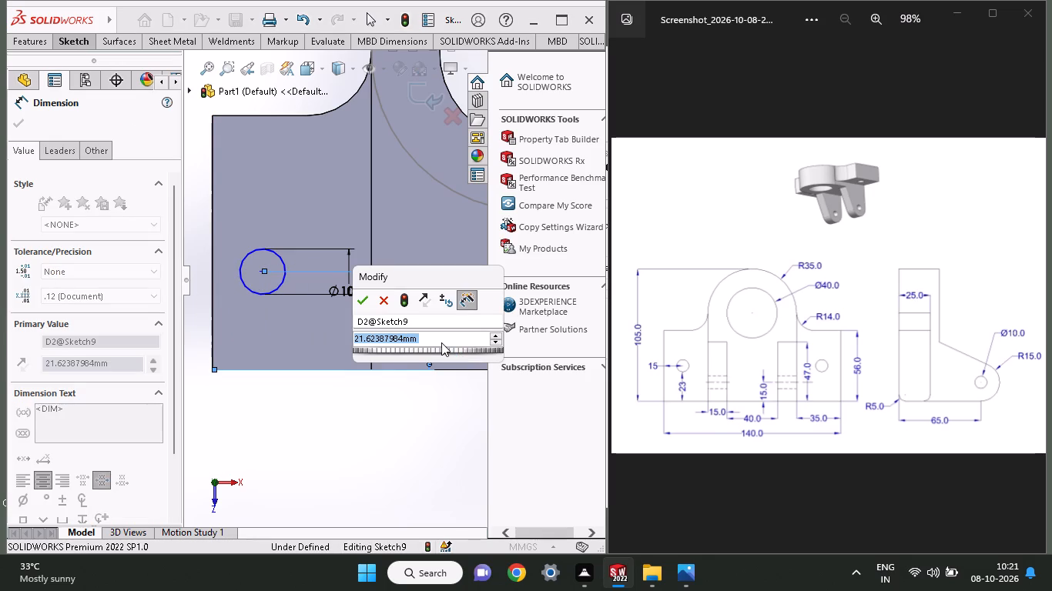
{"action": "key", "text": "2"}
{"action": "key", "text": "3"}
{"action": "key", "text": "Return"}
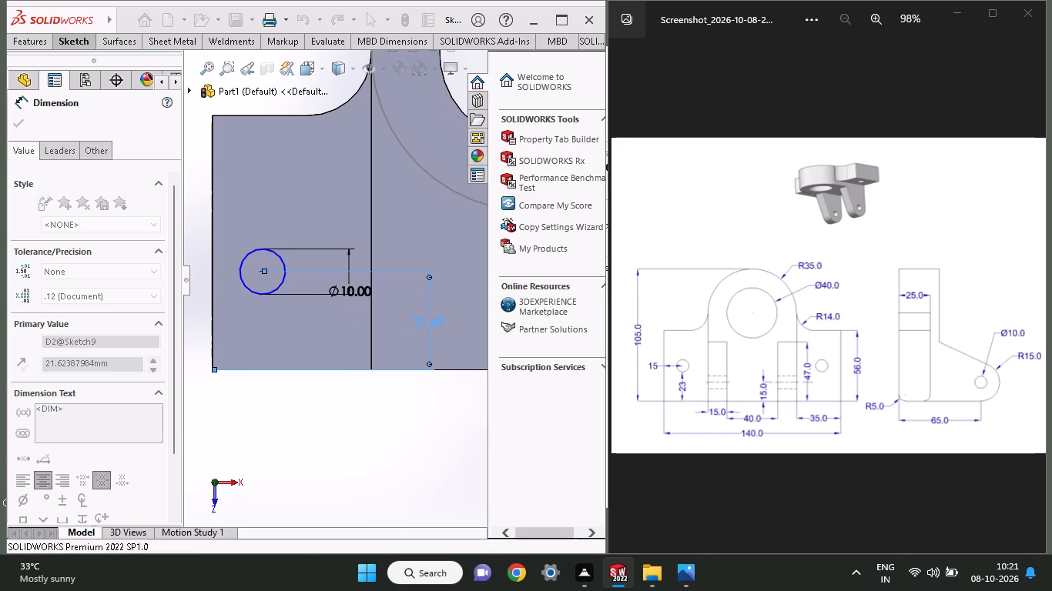
Dimension the circle's centre horizontally from the left wing's outer side edge as 15 mm.
{"action": "left_click", "coordinate": [215, 262]}
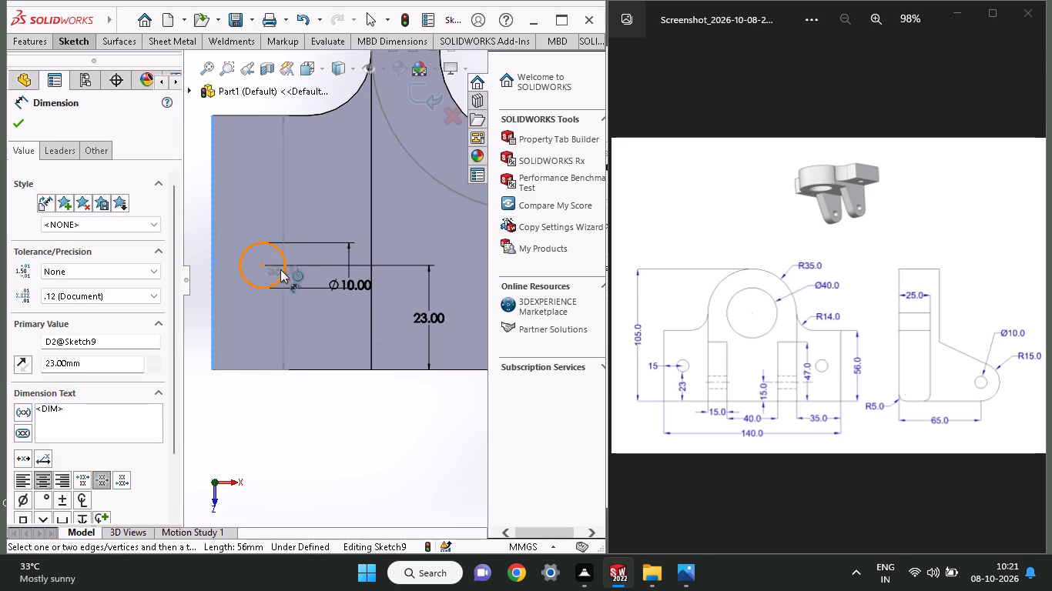
{"action": "left_click", "coordinate": [263, 264]}
{"action": "left_click", "coordinate": [244, 392]}
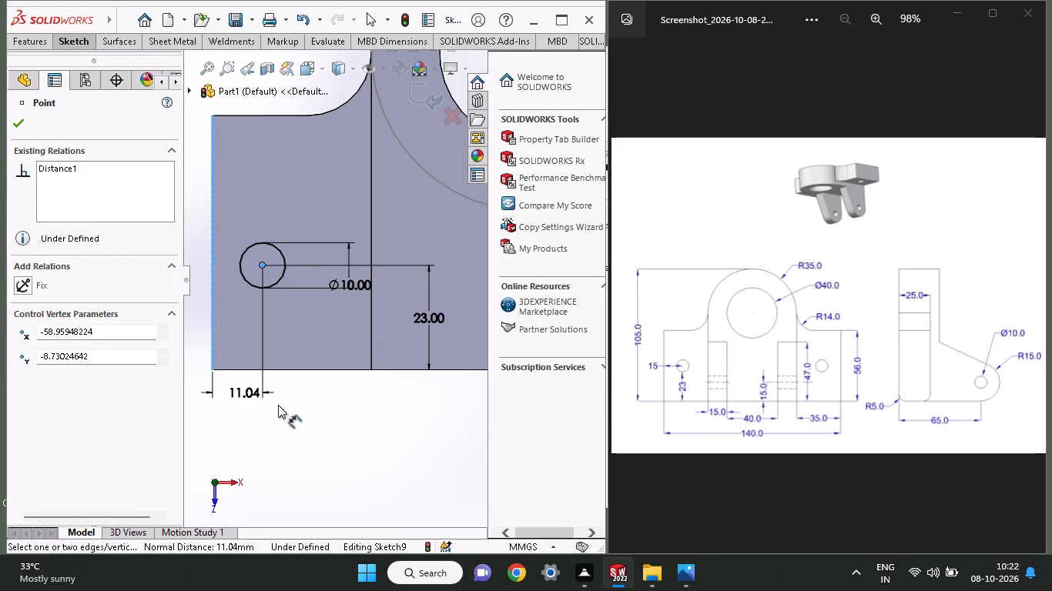
{"action": "type", "text": "15"}
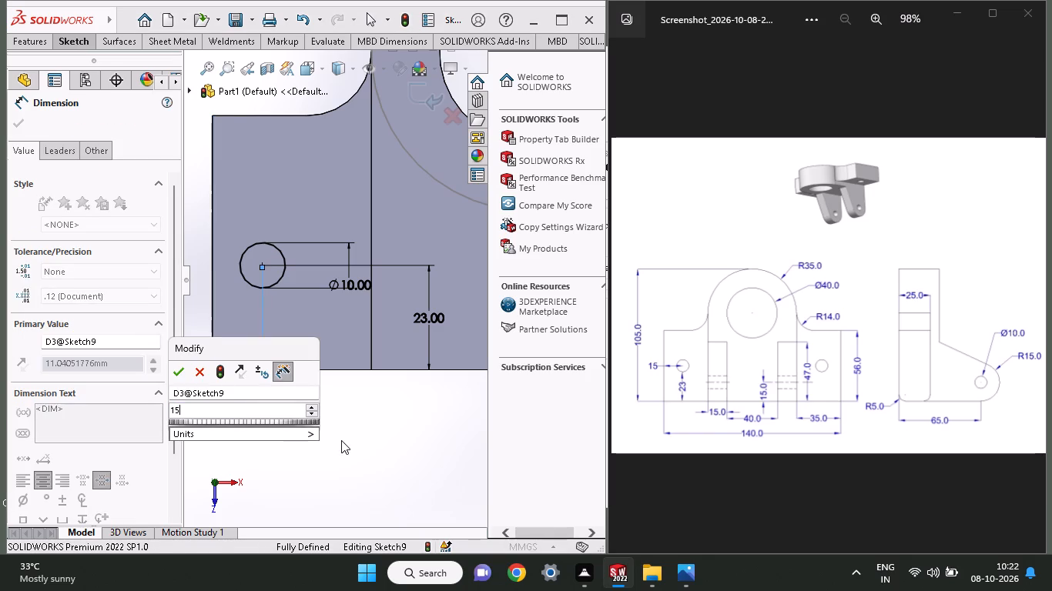
{"action": "key", "text": "Return"}
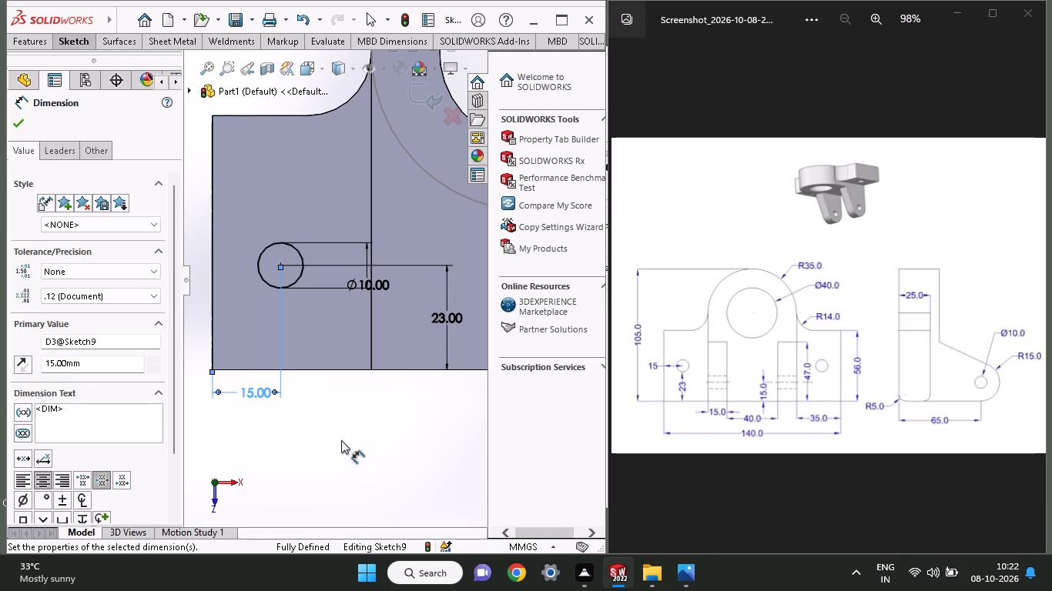
Cut-extrude the 10 mm circle through the left wing, blind to a depth of 393 mm.
{"action": "left_click", "coordinate": [30, 38]}
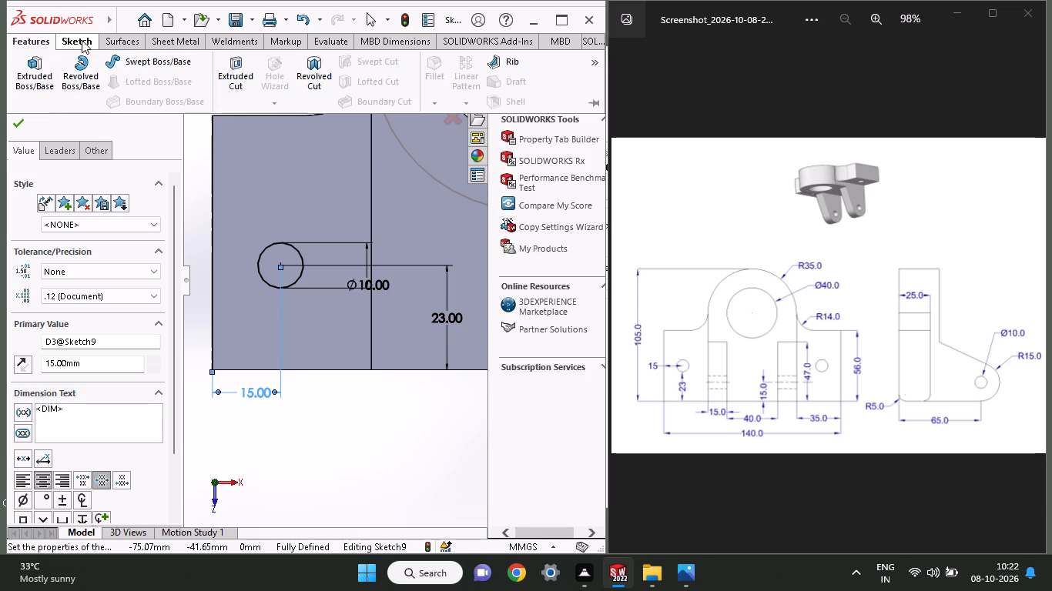
{"action": "left_click", "coordinate": [229, 73]}
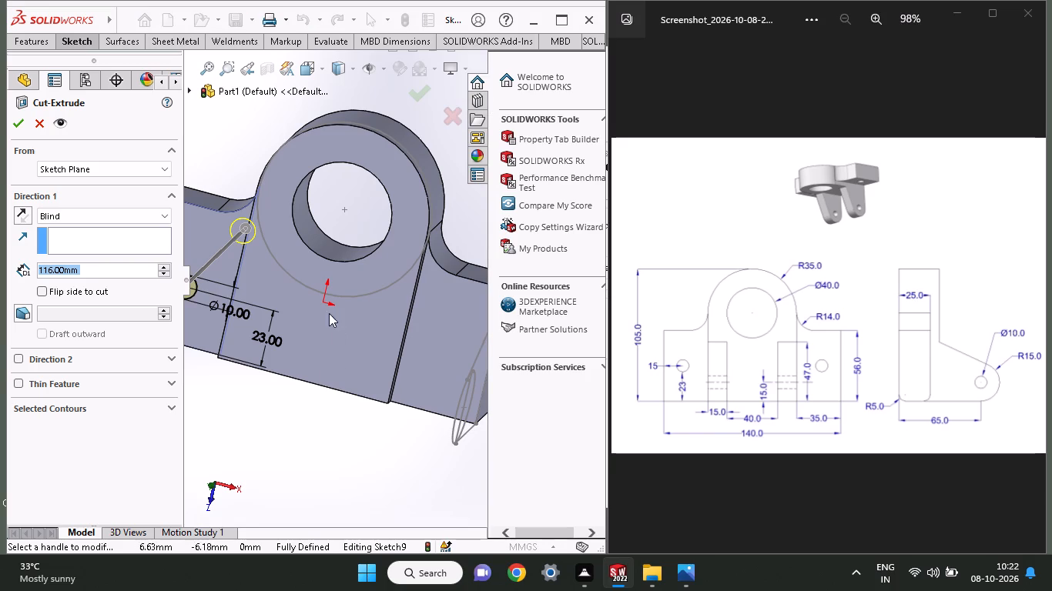
{"action": "left_click_drag", "start_coordinate": [251, 227], "coordinate": [272, 215]}
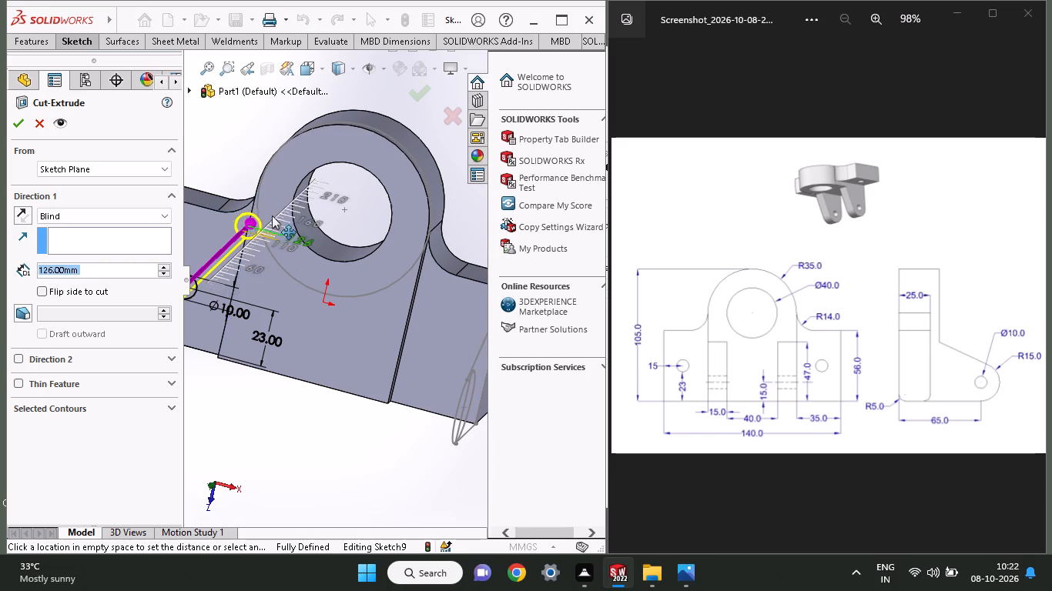
{"action": "left_click_drag", "start_coordinate": [272, 215], "coordinate": [416, 106]}
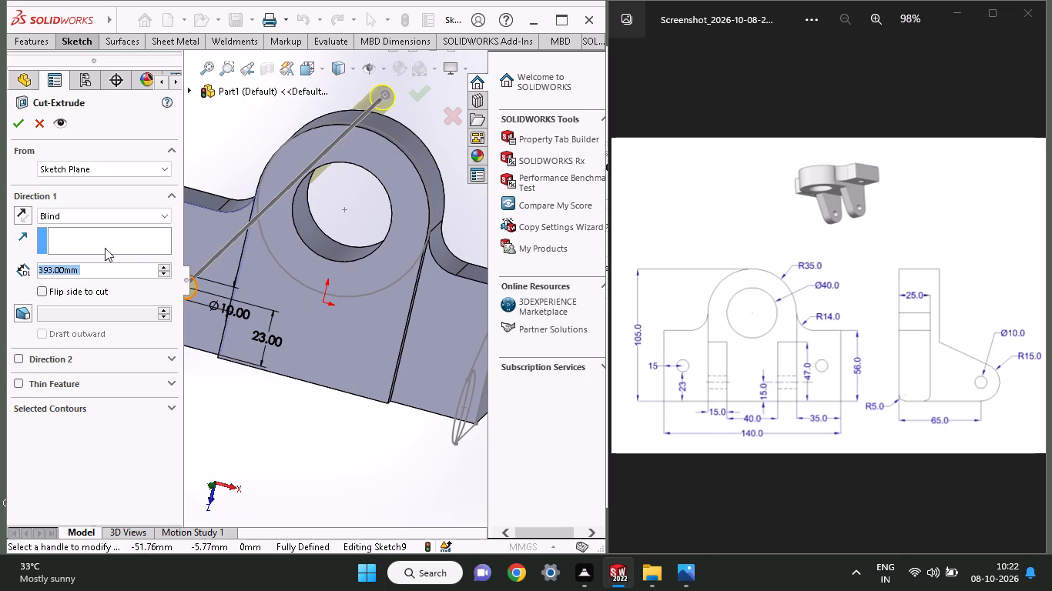
{"action": "left_click", "coordinate": [12, 124]}
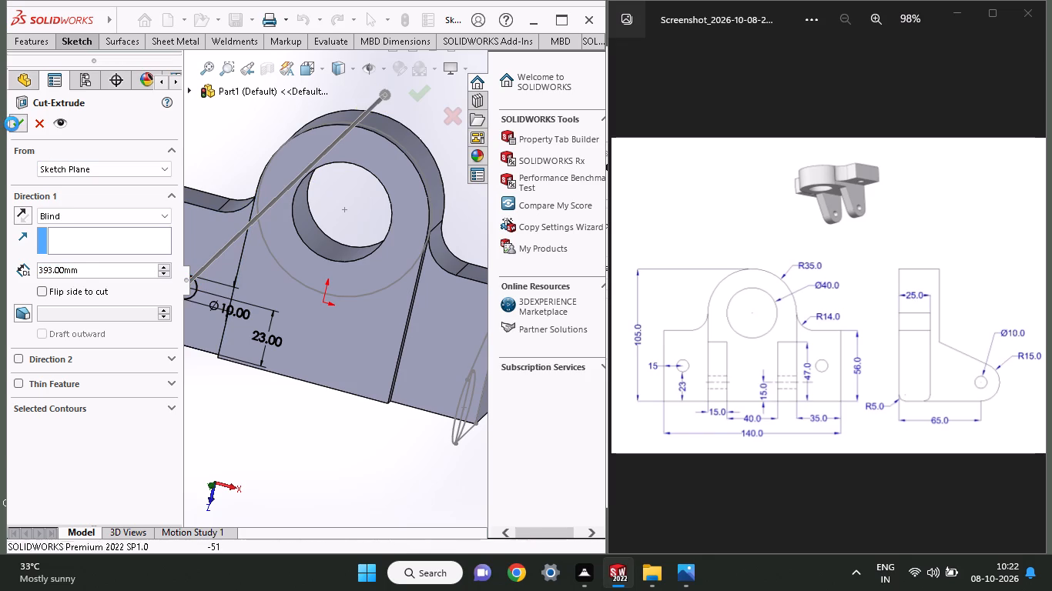
Start a sketch on the plate's right wing face and draw a circle of about 7.2 mm radius, centred about 25 mm above the bottom edge.
{"action": "middle_click", "coordinate": [379, 391]}
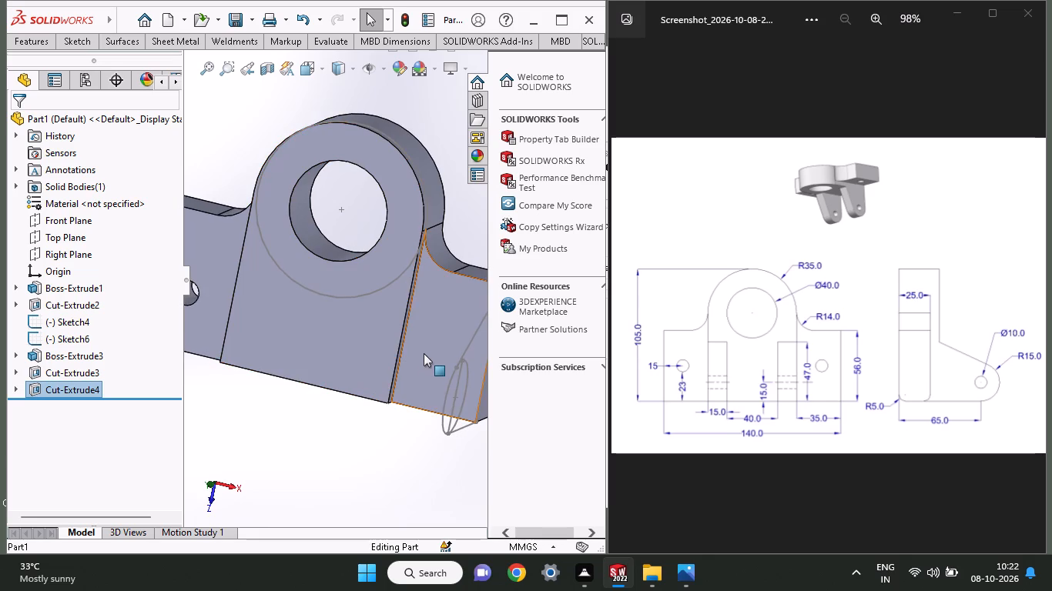
{"action": "left_click", "coordinate": [424, 353]}
{"action": "left_click", "coordinate": [484, 311]}
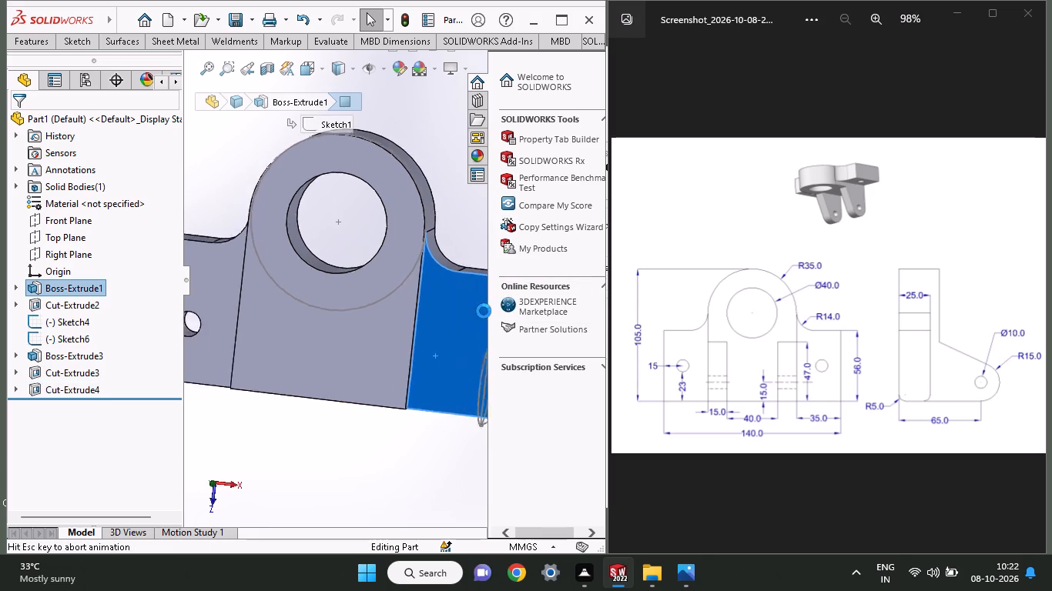
{"action": "scroll", "coordinate": [446, 352], "scroll_direction": "up", "scroll_amount": 2, "text": "ctrl"}
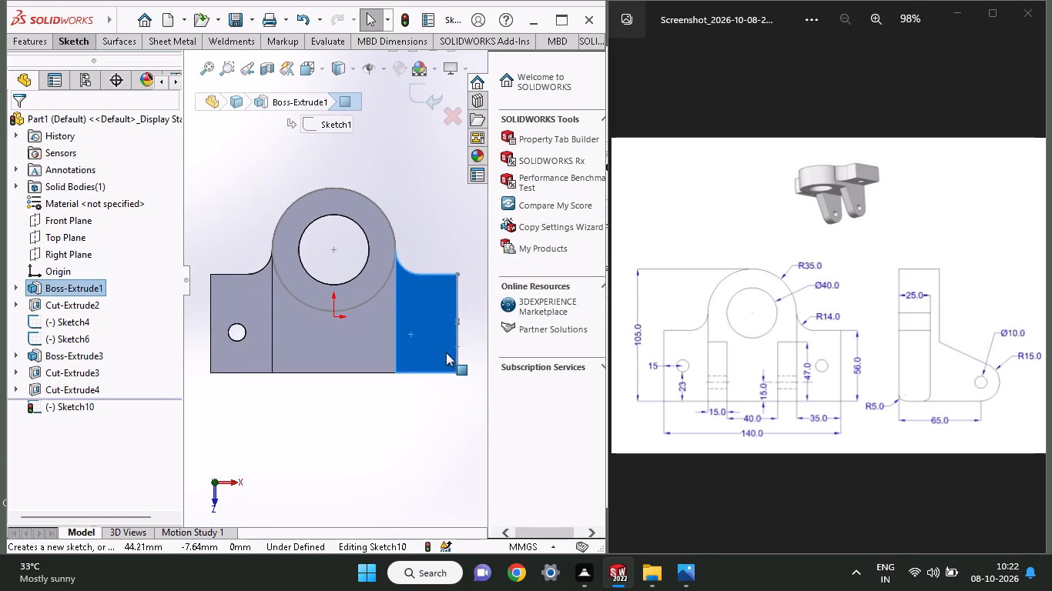
{"action": "scroll", "coordinate": [446, 352], "scroll_direction": "down", "scroll_amount": 2, "text": "ctrl"}
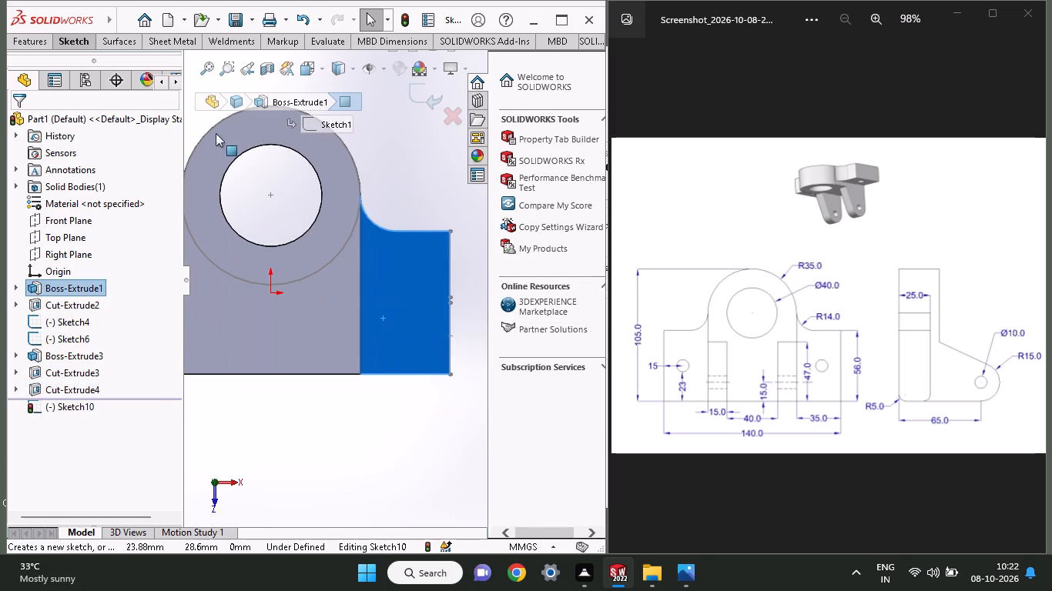
{"action": "left_click", "coordinate": [72, 35]}
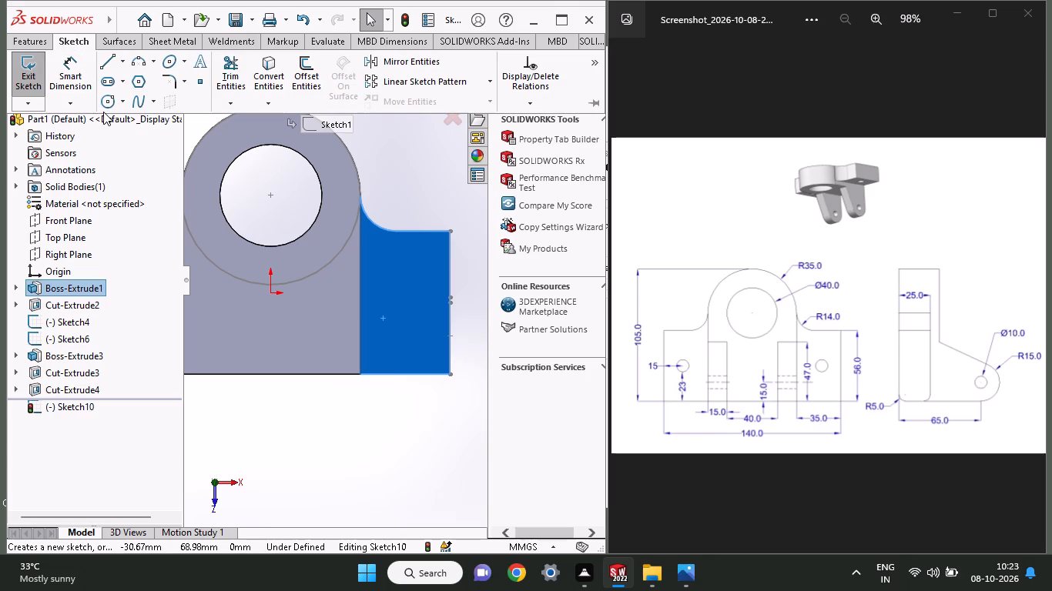
{"action": "left_click", "coordinate": [103, 97]}
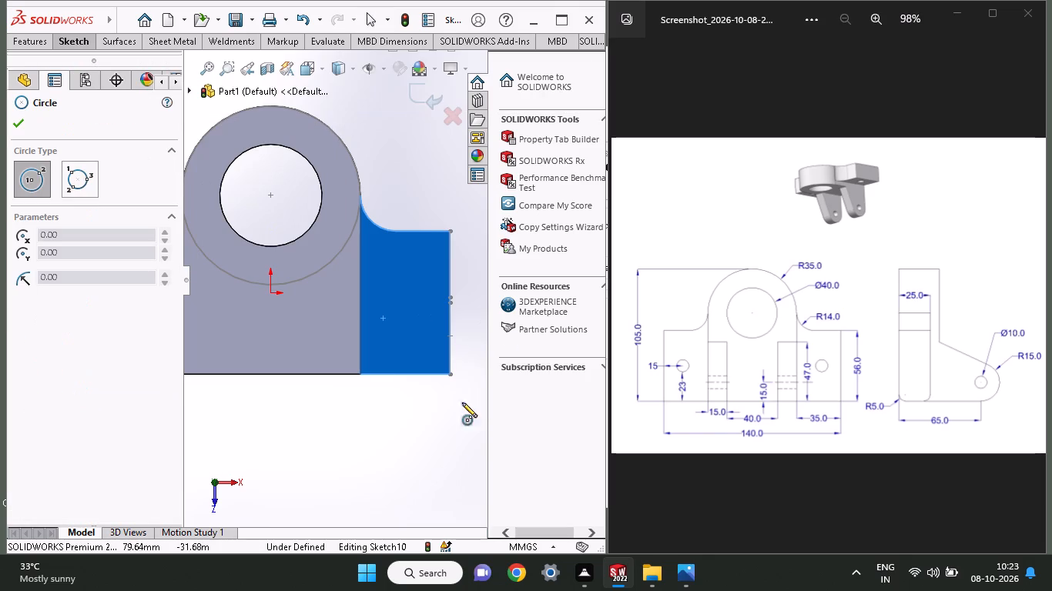
{"action": "left_click", "coordinate": [404, 310]}
{"action": "left_click", "coordinate": [408, 328]}
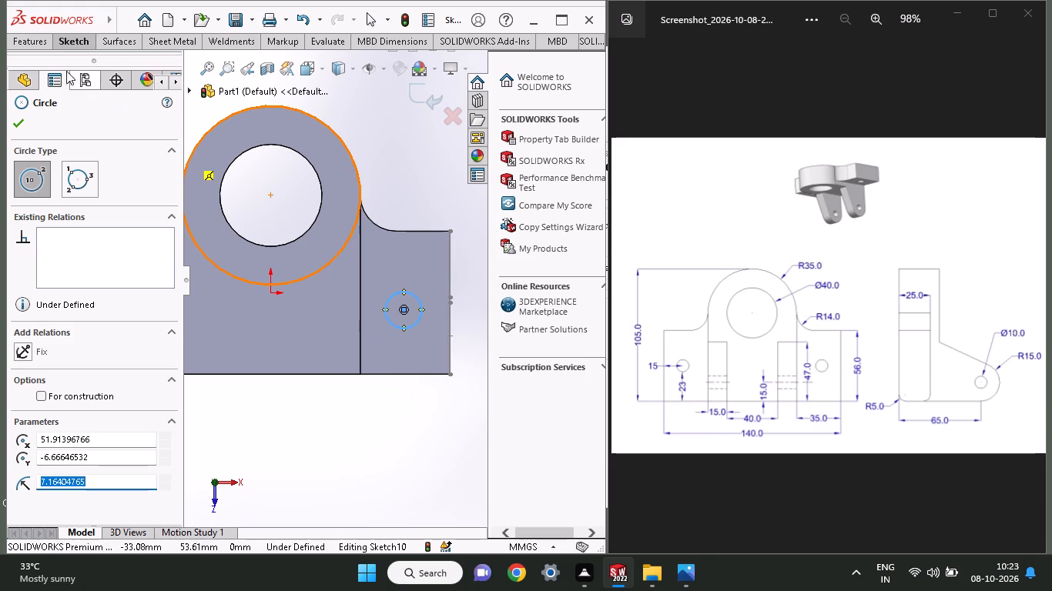
Dimension the right wing circle's diameter as 10 mm.
{"action": "left_click", "coordinate": [53, 41]}
{"action": "left_click", "coordinate": [67, 59]}
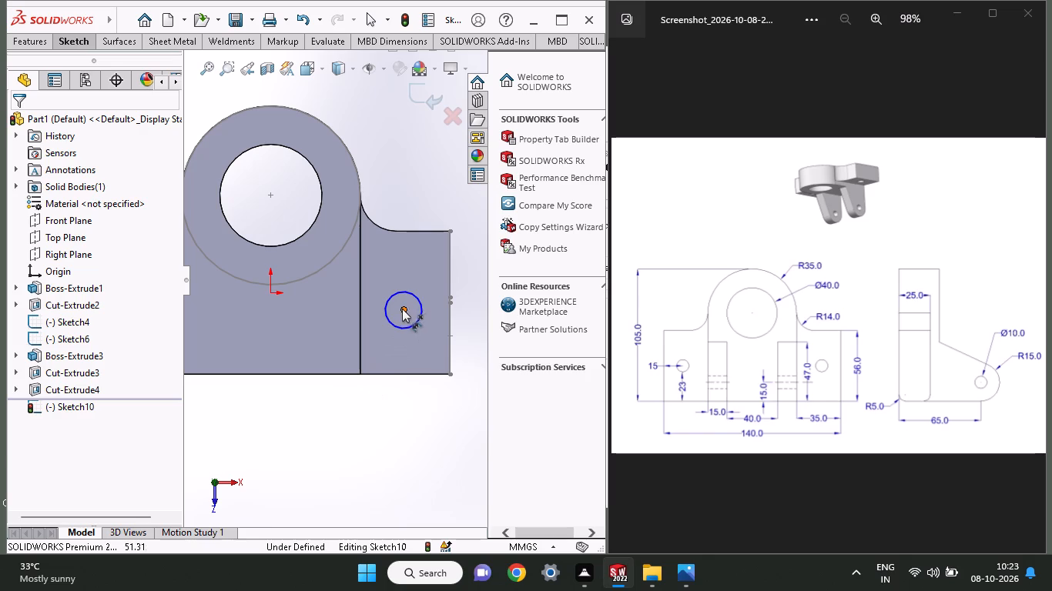
{"action": "left_click", "coordinate": [403, 332]}
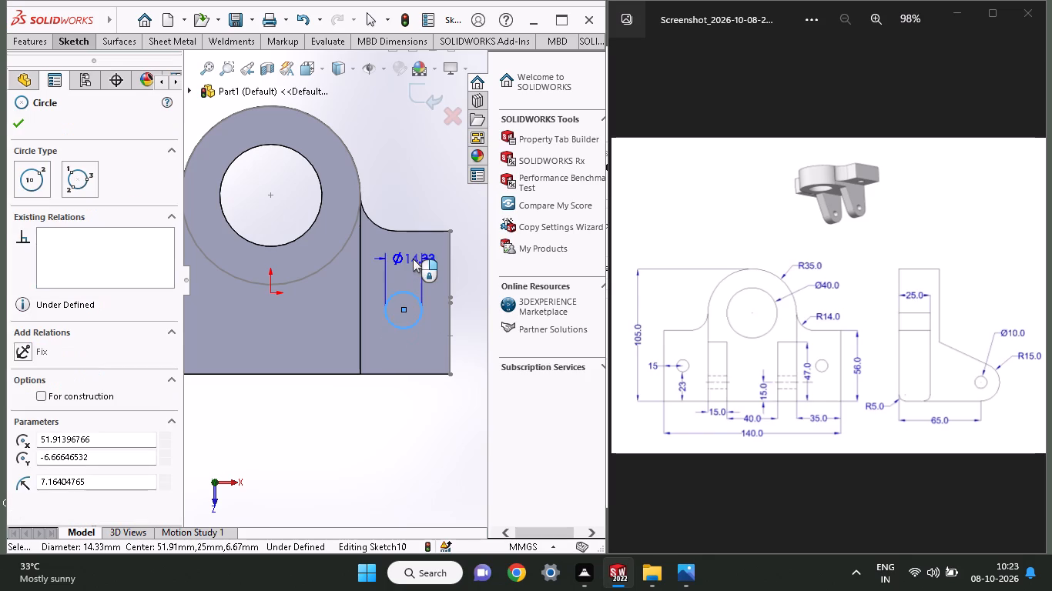
{"action": "left_click", "coordinate": [413, 259]}
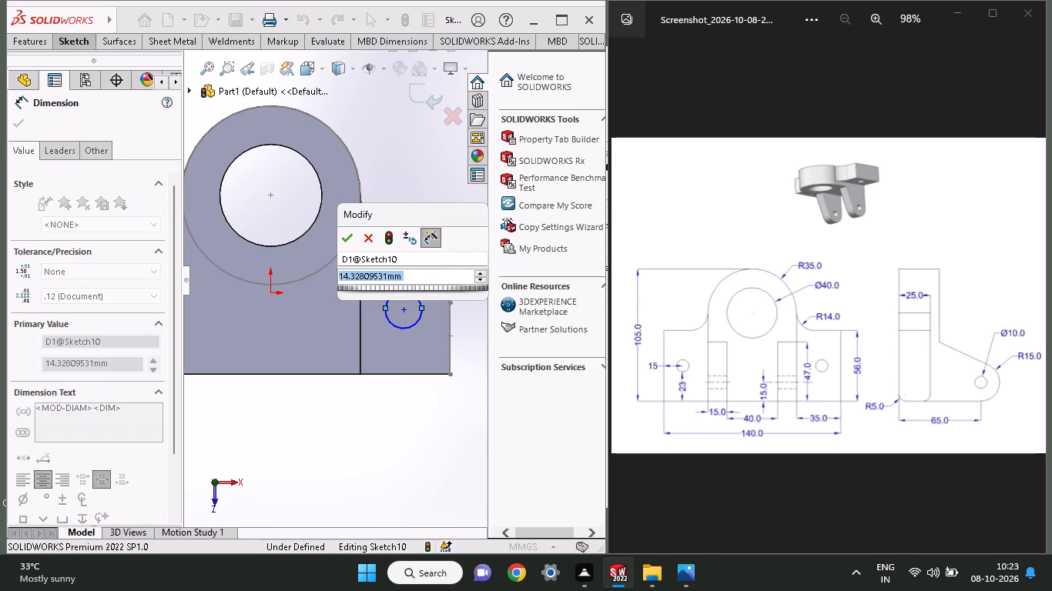
{"action": "type", "text": "10"}
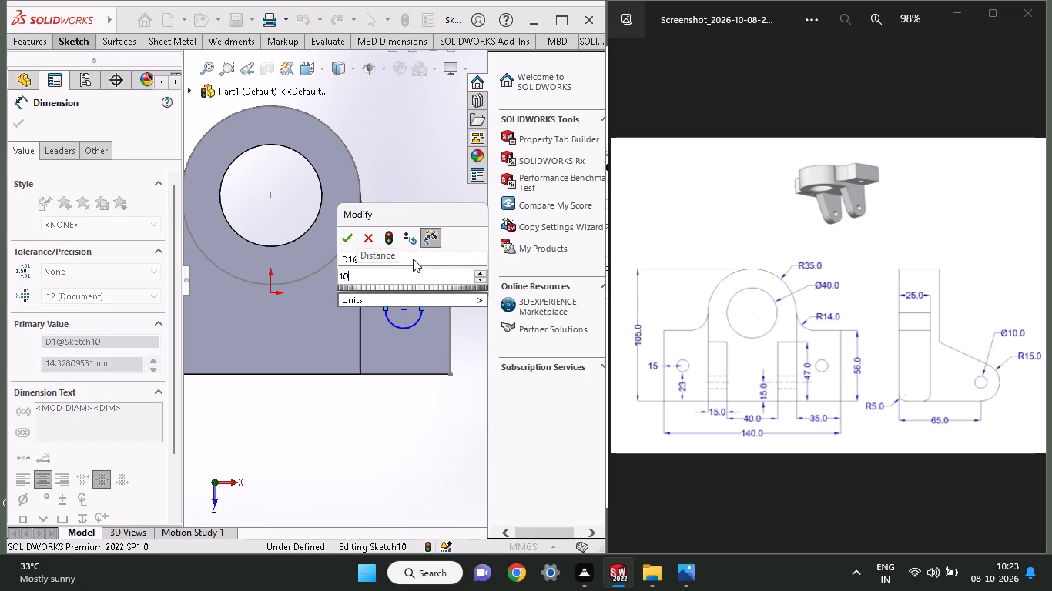
{"action": "key", "text": "Return"}
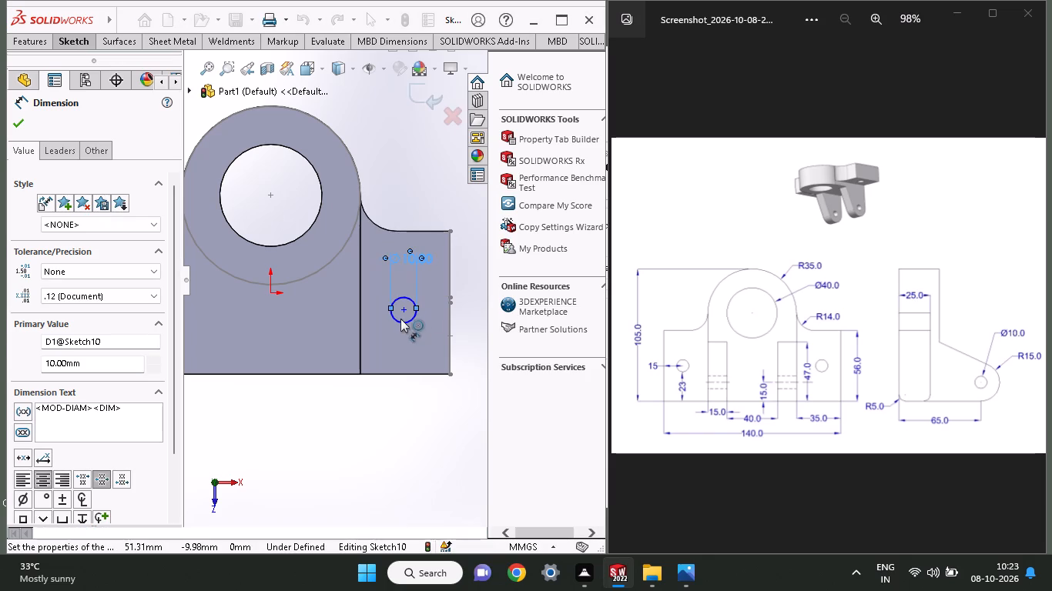
Dimension the circle's centre horizontally from the right wing's outer side edge as 15 mm.
{"action": "left_click", "coordinate": [402, 310]}
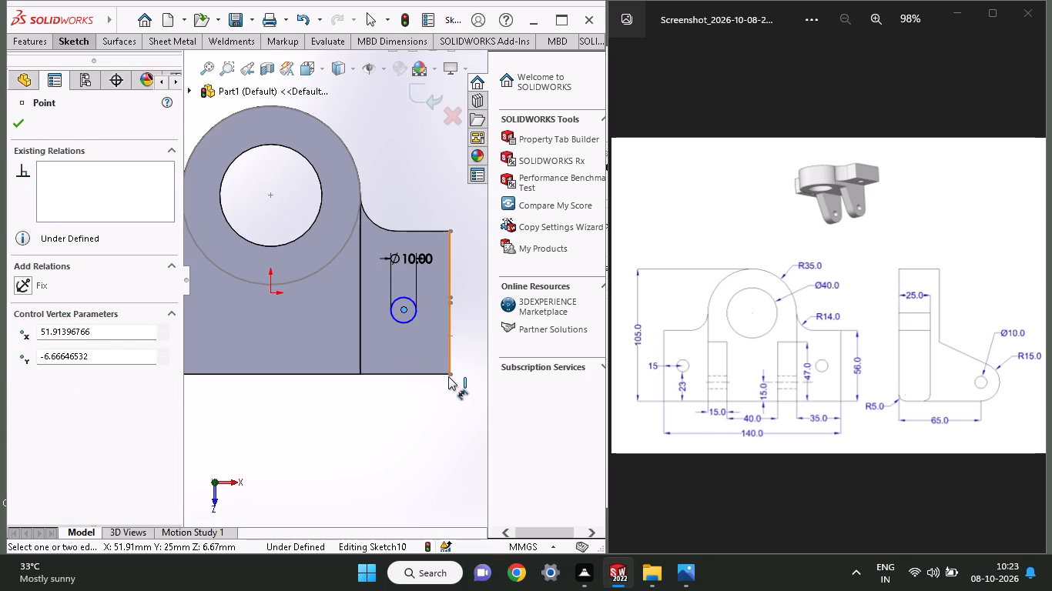
{"action": "left_click", "coordinate": [448, 376]}
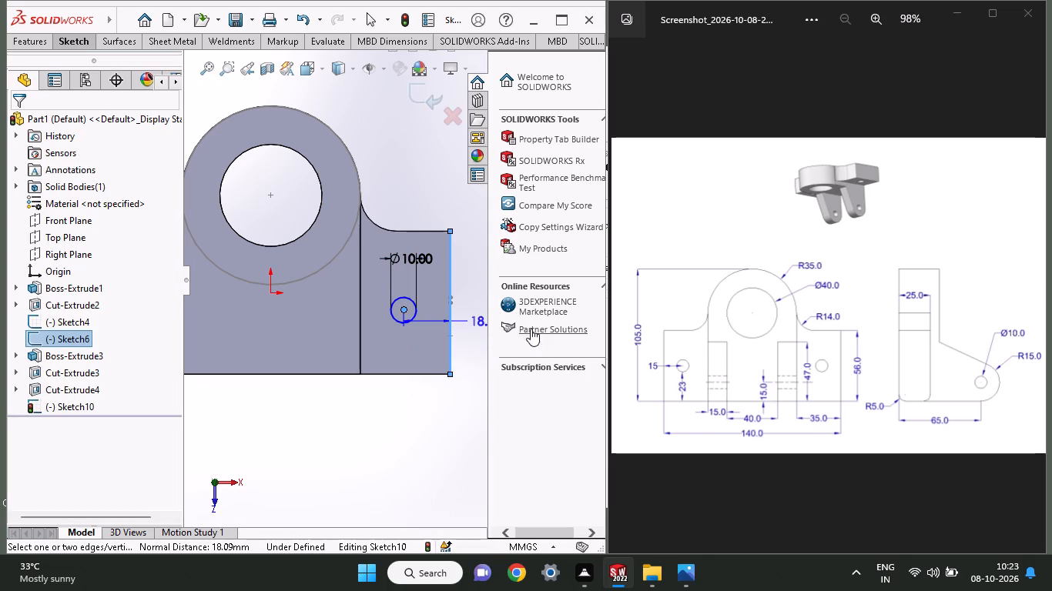
{"action": "left_click", "coordinate": [420, 199]}
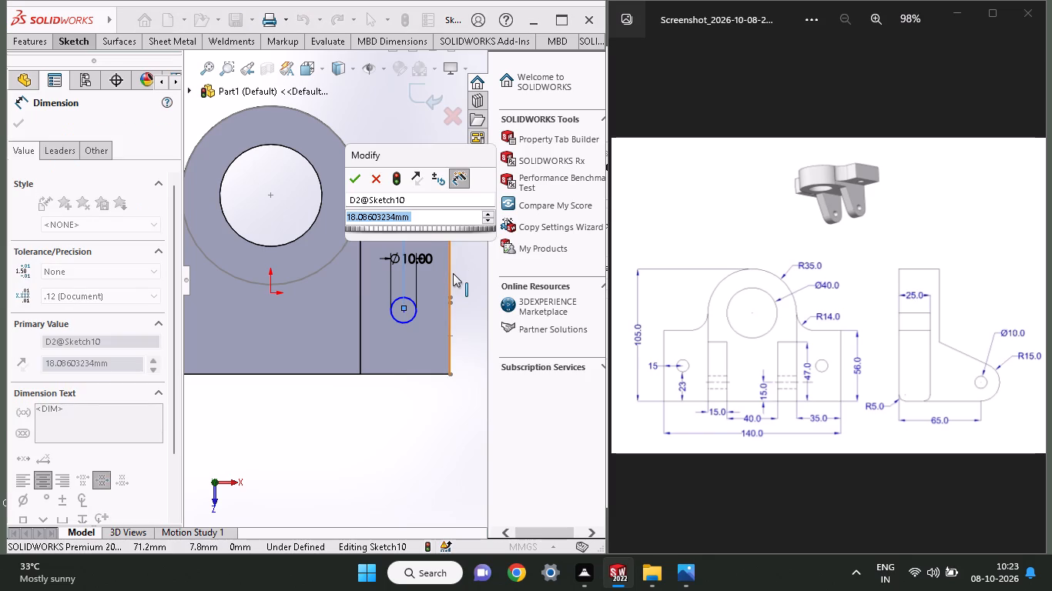
{"action": "type", "text": "15"}
{"action": "key", "text": "Return"}
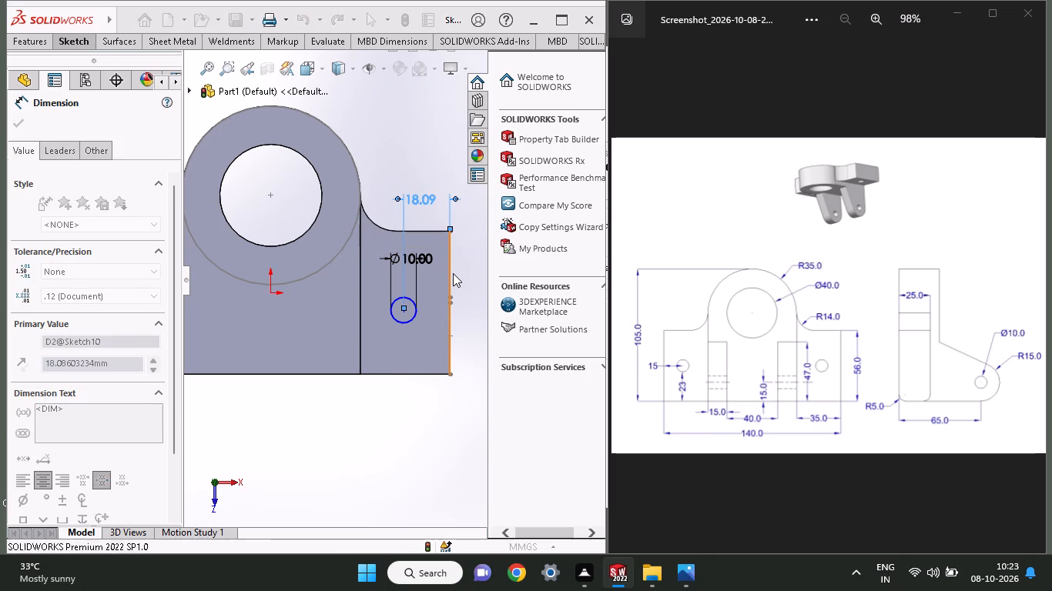
Dimension the circle's centre vertically from the right wing's bottom outer corner.
{"action": "left_click", "coordinate": [451, 373]}
{"action": "left_click", "coordinate": [414, 309]}
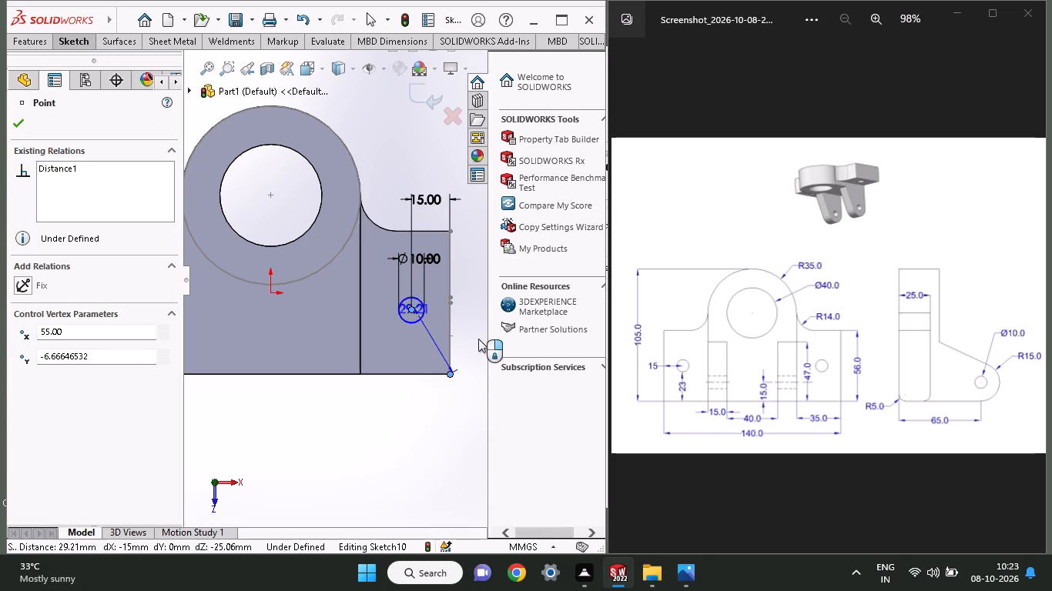
{"action": "left_click", "coordinate": [474, 330]}
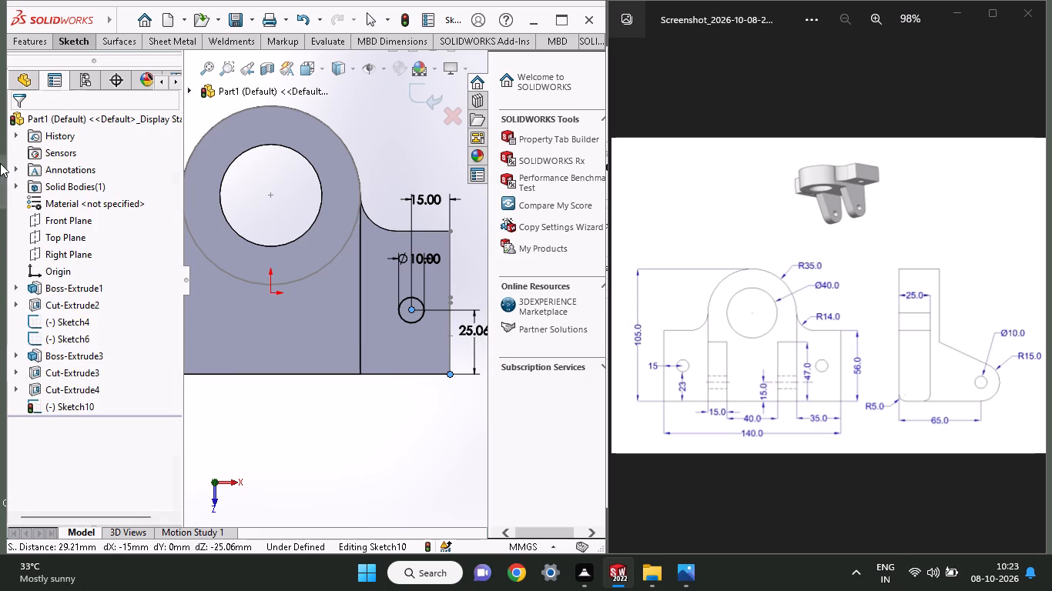
{"action": "left_click", "coordinate": [16, 125]}
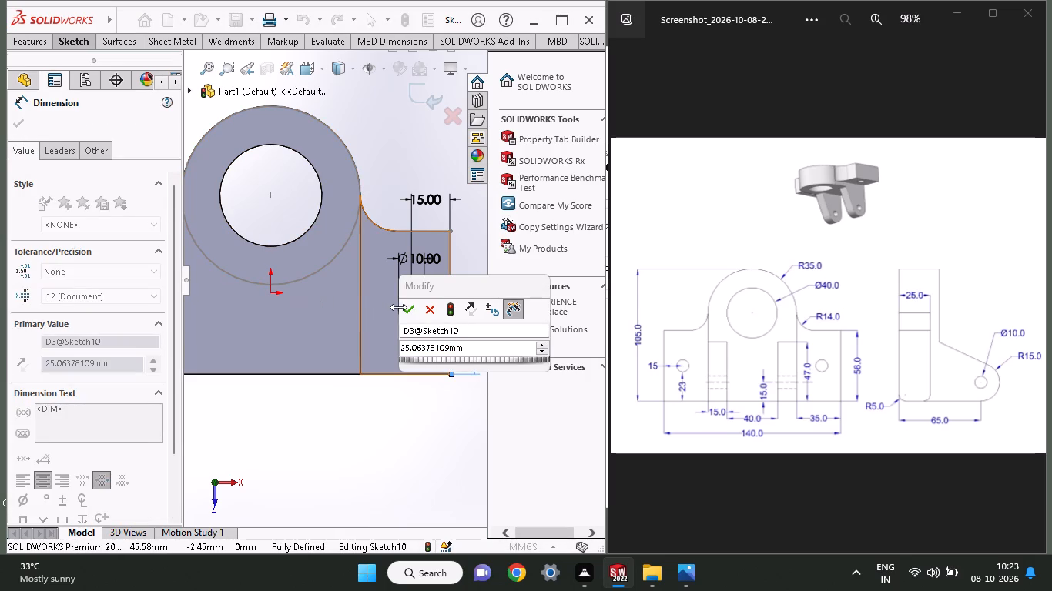
{"action": "left_click", "coordinate": [404, 313]}
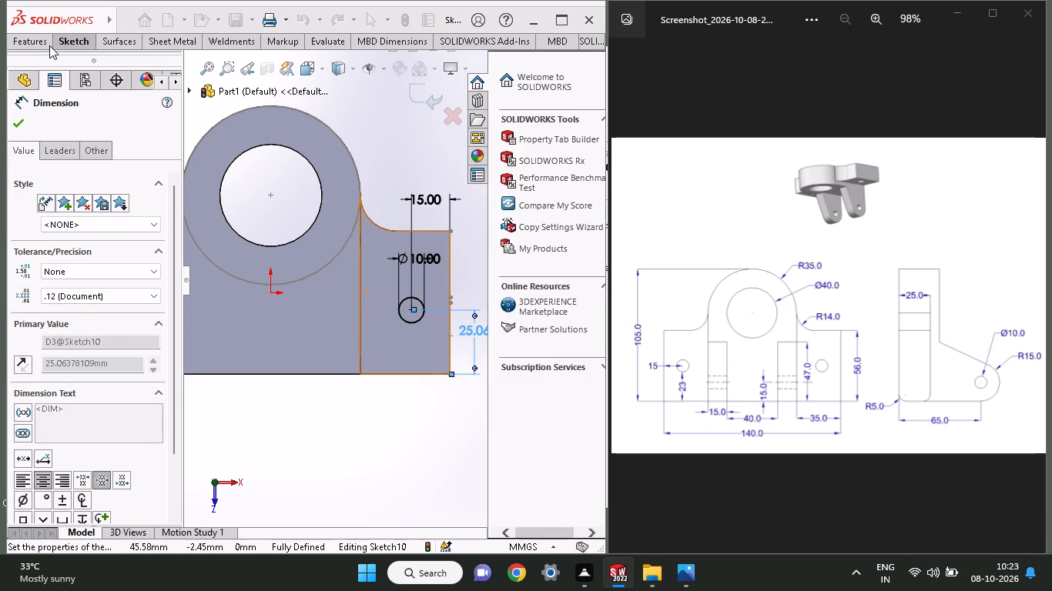
Cut-extrude the 10 mm circle through the right wing, blind to a depth of 393 mm.
{"action": "left_click", "coordinate": [38, 43]}
{"action": "left_click", "coordinate": [234, 87]}
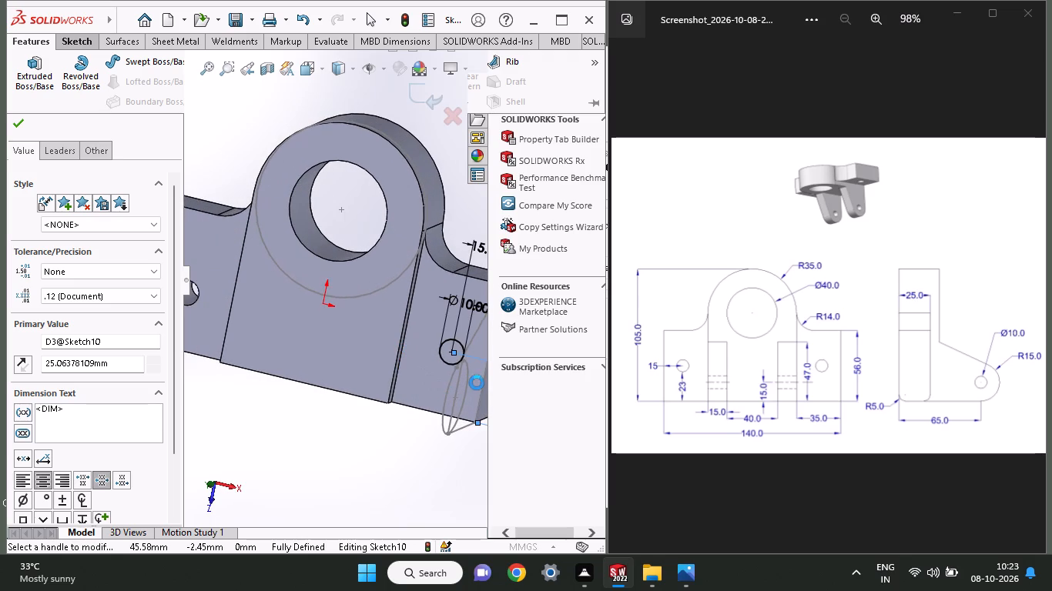
{"action": "middle_click_drag", "start_coordinate": [475, 366], "coordinate": [357, 405]}
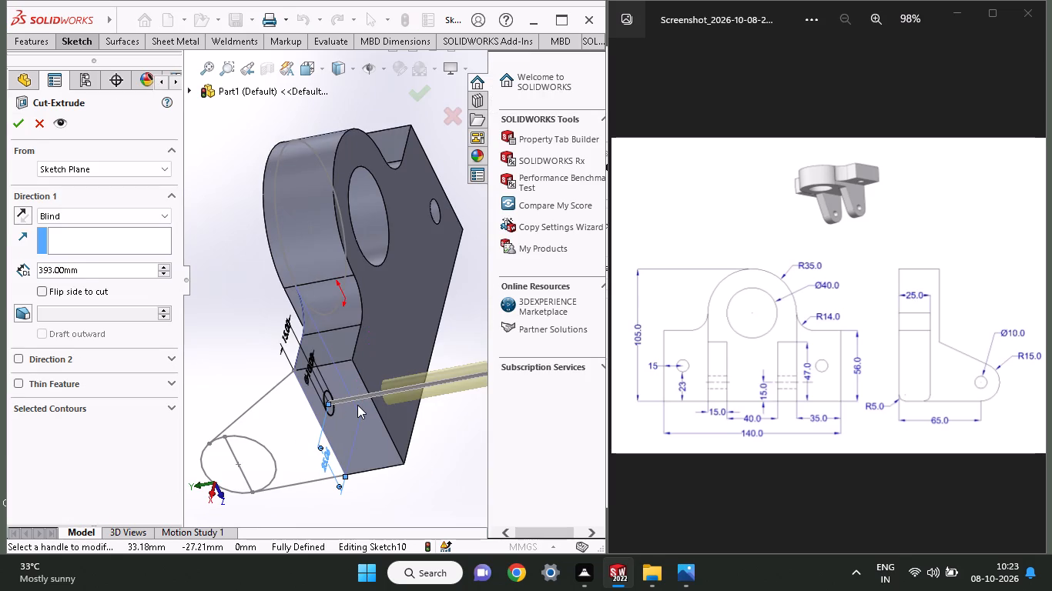
{"action": "left_click", "coordinate": [15, 356]}
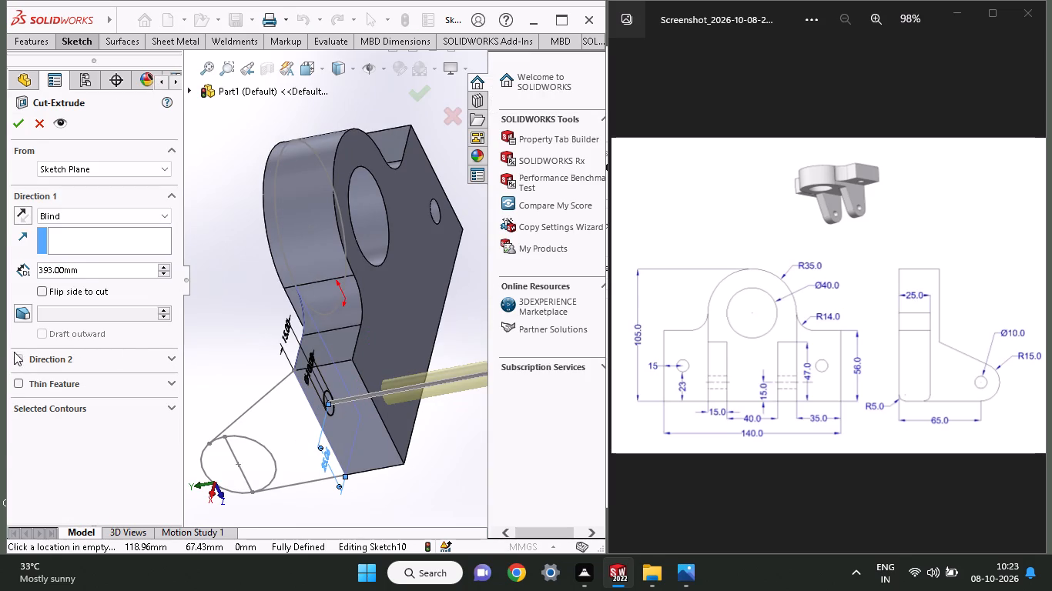
{"action": "left_click", "coordinate": [16, 123]}
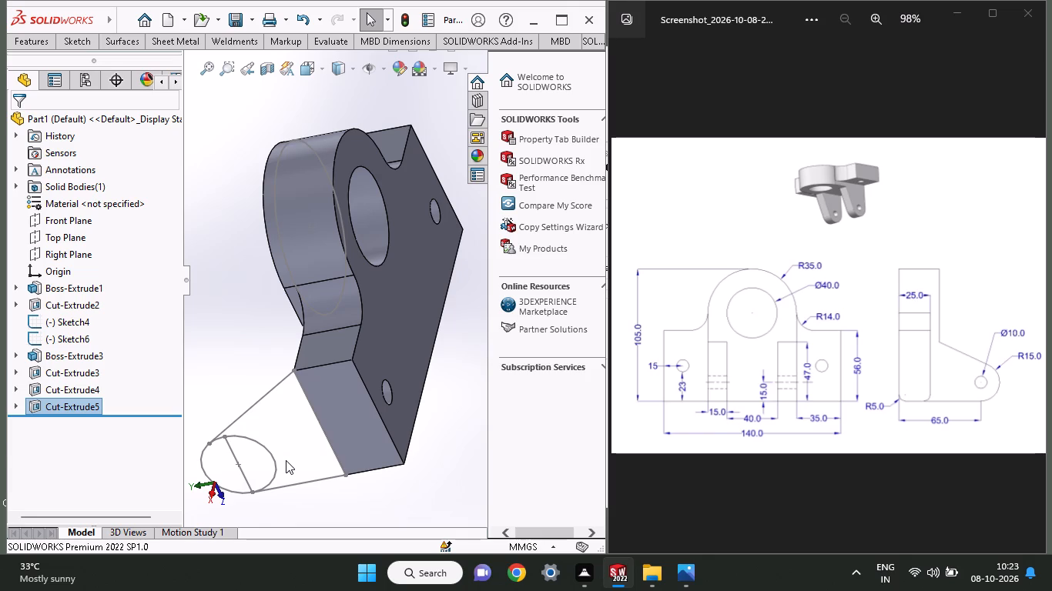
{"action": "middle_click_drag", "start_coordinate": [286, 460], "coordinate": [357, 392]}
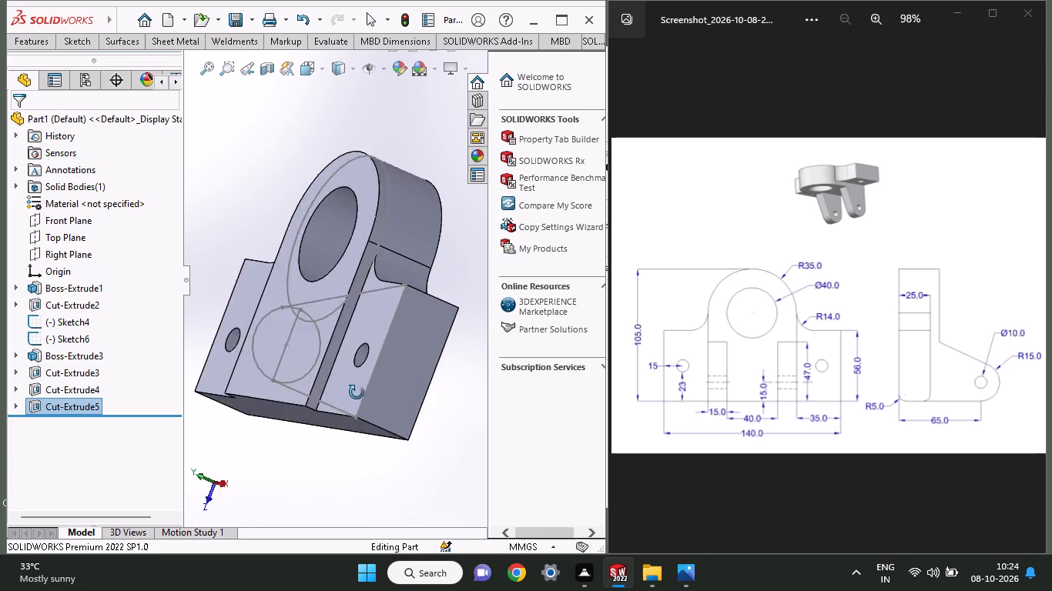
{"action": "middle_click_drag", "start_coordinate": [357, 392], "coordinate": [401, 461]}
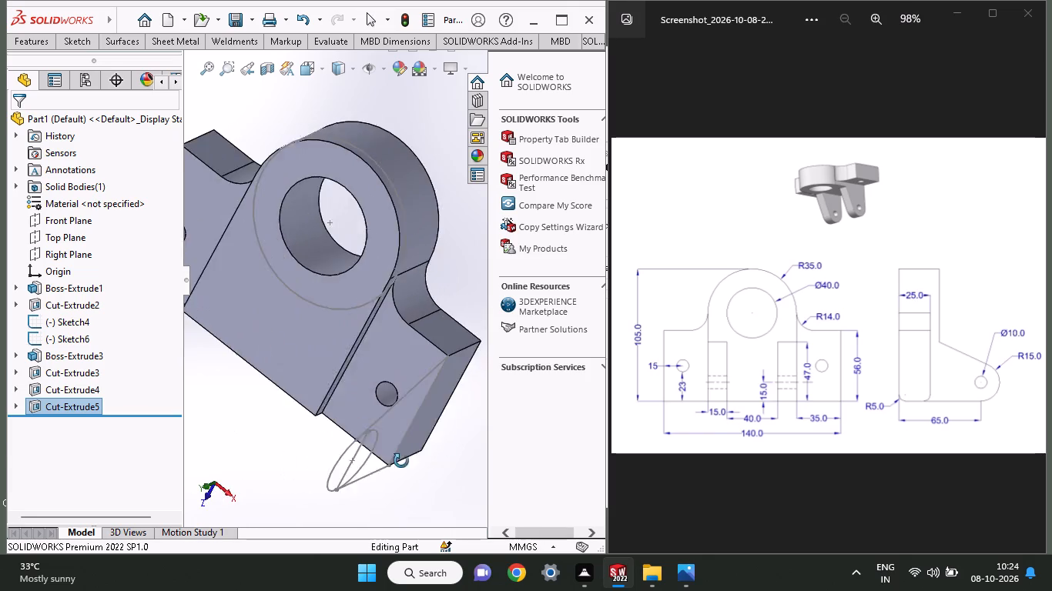
On the right wing's outer side face, sketch a 65 mm vertical line from the plate's corner and a 30 mm horizontal line from its end.
{"action": "middle_click_drag", "start_coordinate": [401, 461], "coordinate": [358, 436]}
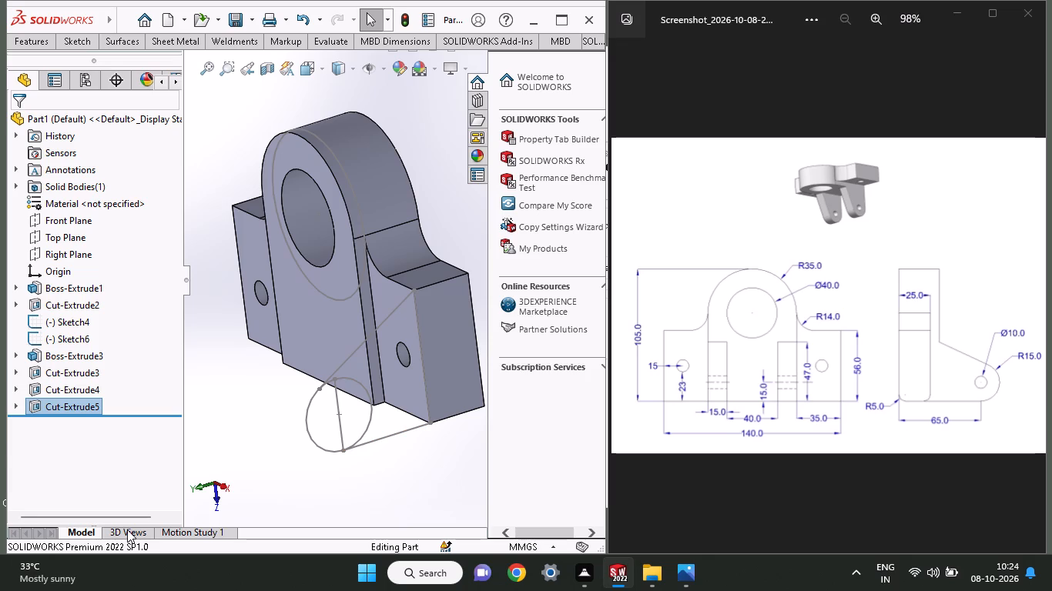
{"action": "left_click", "coordinate": [444, 372]}
{"action": "left_click", "coordinate": [508, 330]}
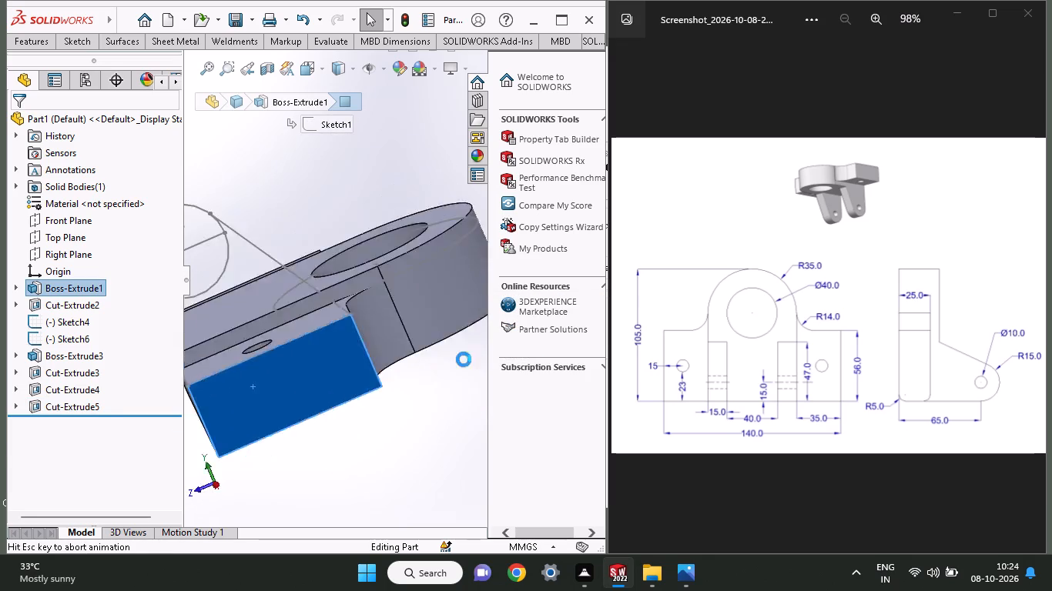
{"action": "scroll", "coordinate": [250, 300], "scroll_direction": "up", "scroll_amount": 1, "text": "ctrl"}
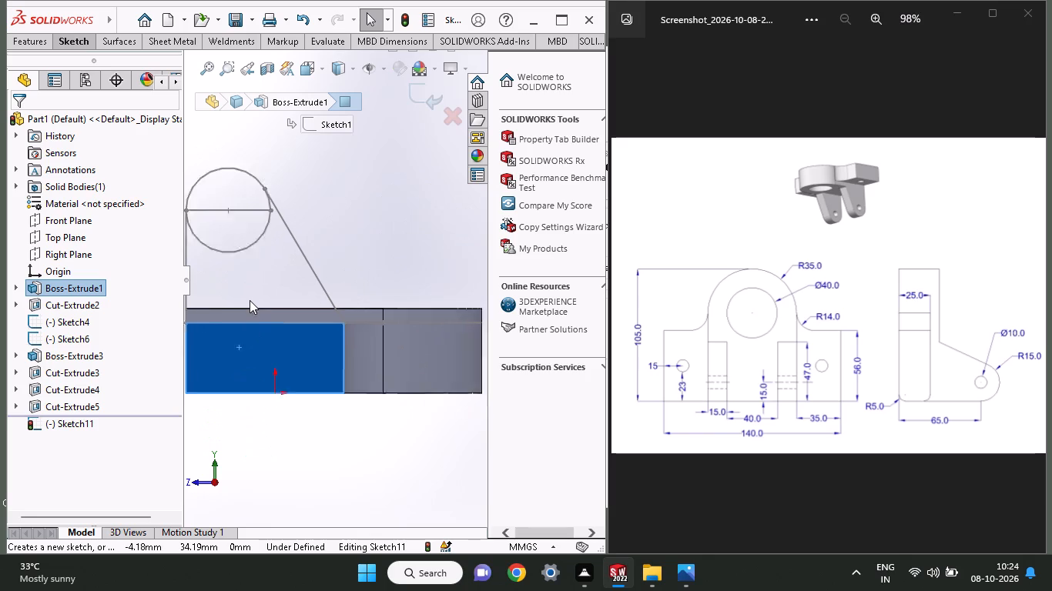
{"action": "scroll", "coordinate": [250, 300], "scroll_direction": "up", "scroll_amount": 1, "text": "ctrl"}
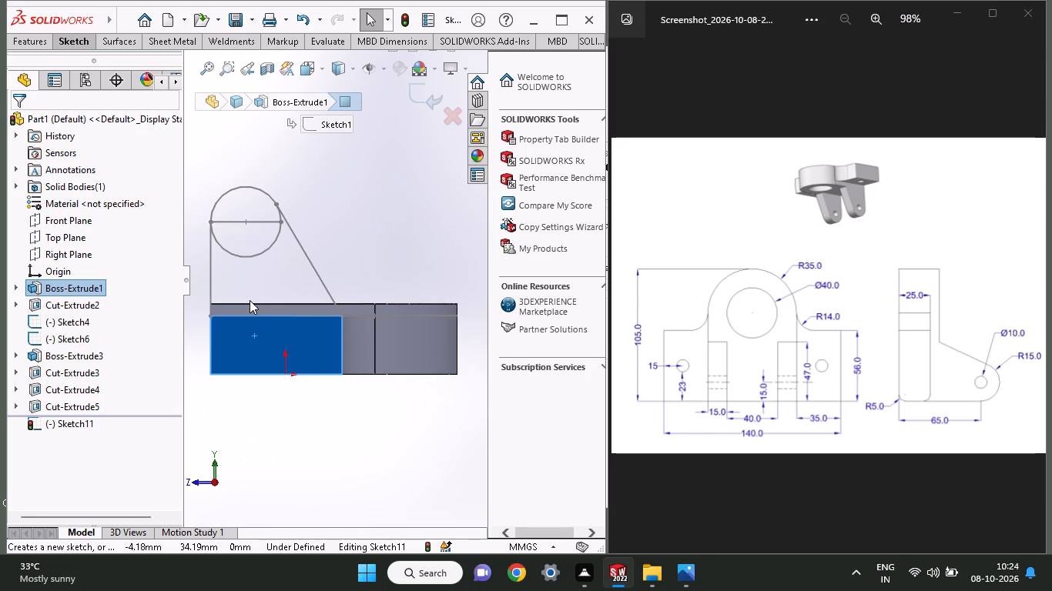
{"action": "left_click", "coordinate": [67, 36]}
{"action": "left_click", "coordinate": [105, 62]}
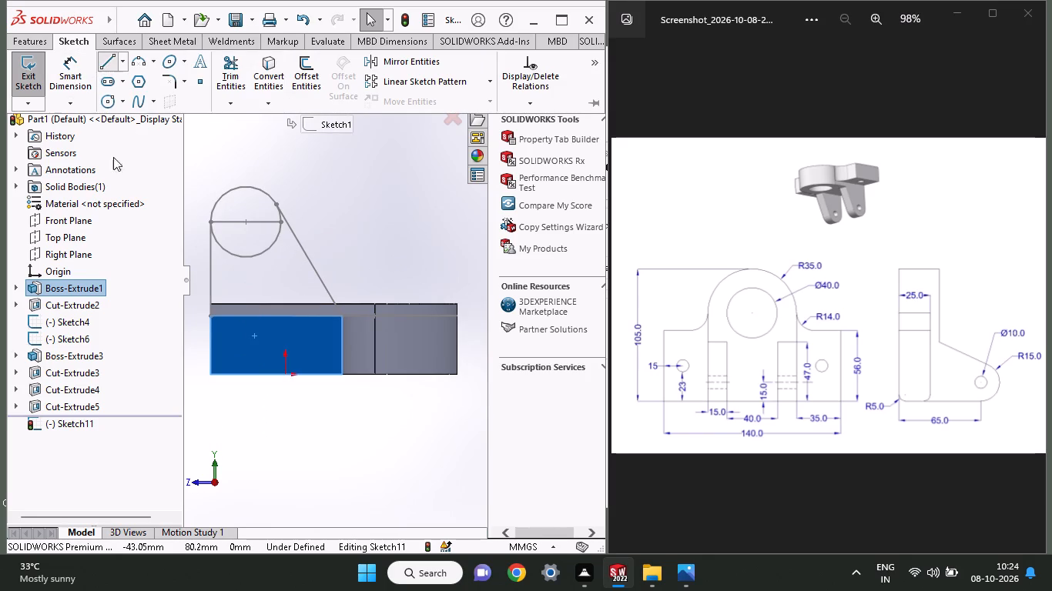
{"action": "left_click", "coordinate": [208, 377]}
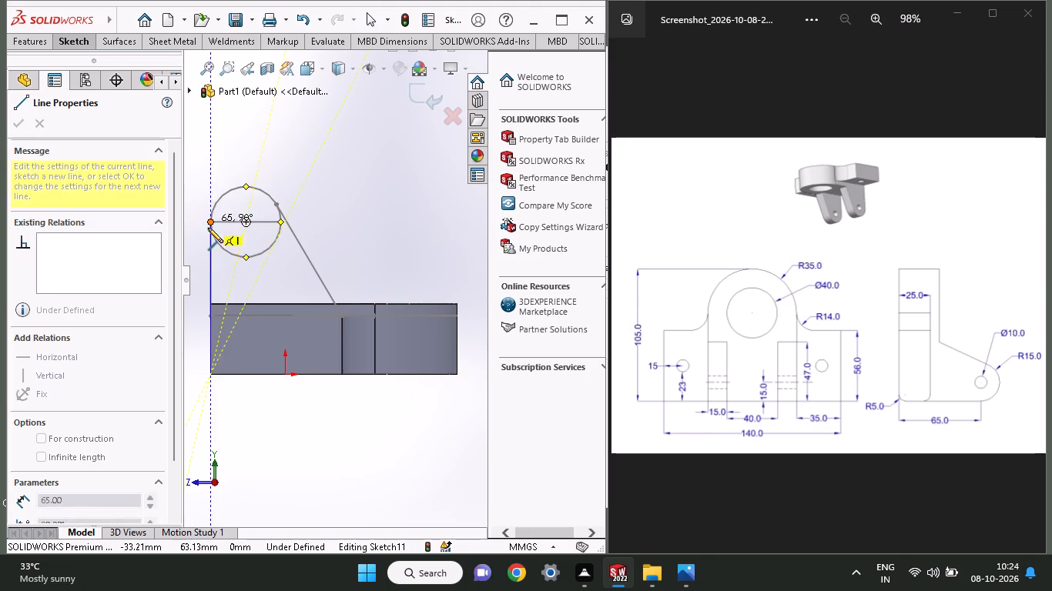
{"action": "left_click", "coordinate": [208, 224]}
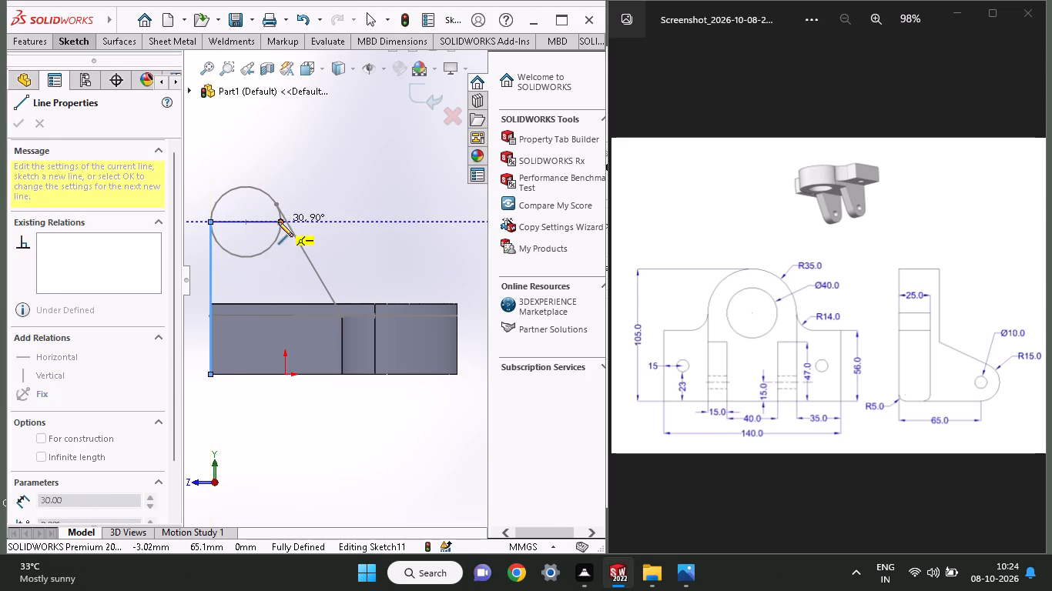
{"action": "left_click", "coordinate": [278, 222]}
{"action": "right_click", "coordinate": [275, 179]}
{"action": "left_click", "coordinate": [285, 188]}
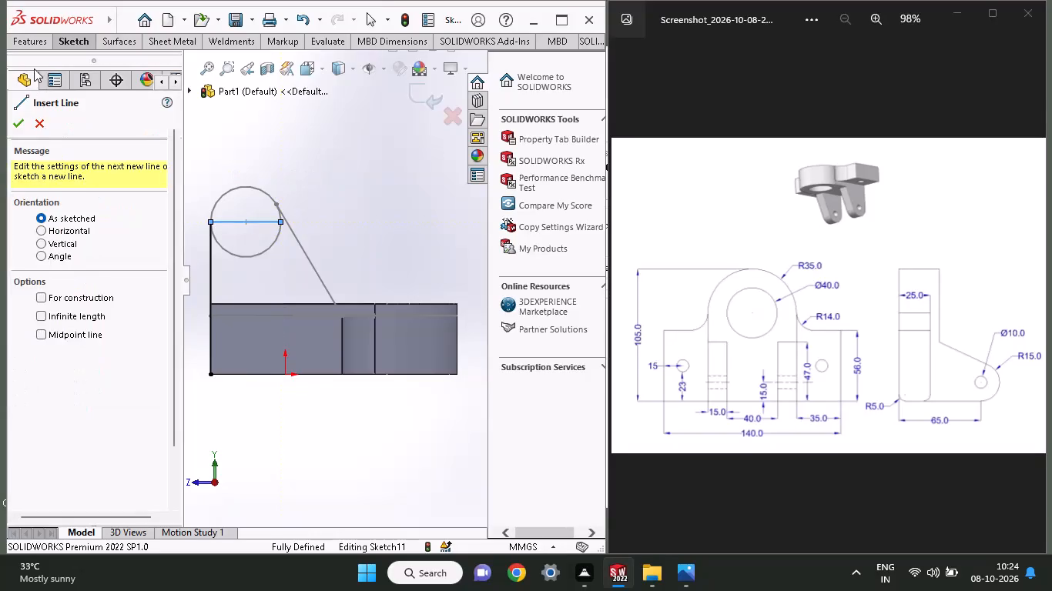
Sketch a 15 mm radius circle centred on the midpoint of the 30 mm horizontal line, through its endpoint.
{"action": "left_click", "coordinate": [61, 36]}
{"action": "left_click", "coordinate": [101, 102]}
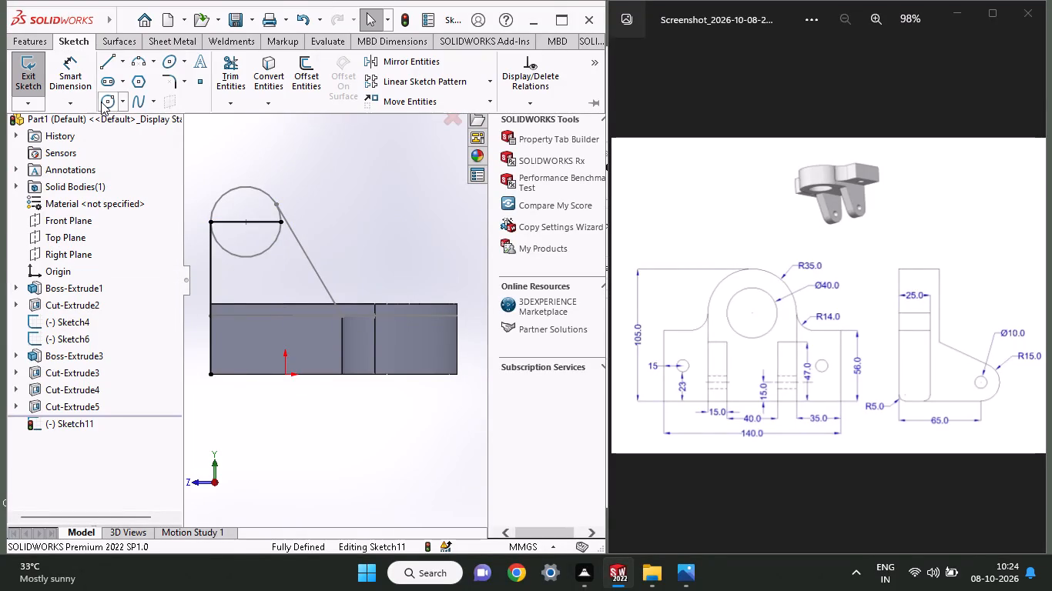
{"action": "left_click", "coordinate": [242, 221]}
{"action": "left_click", "coordinate": [283, 222]}
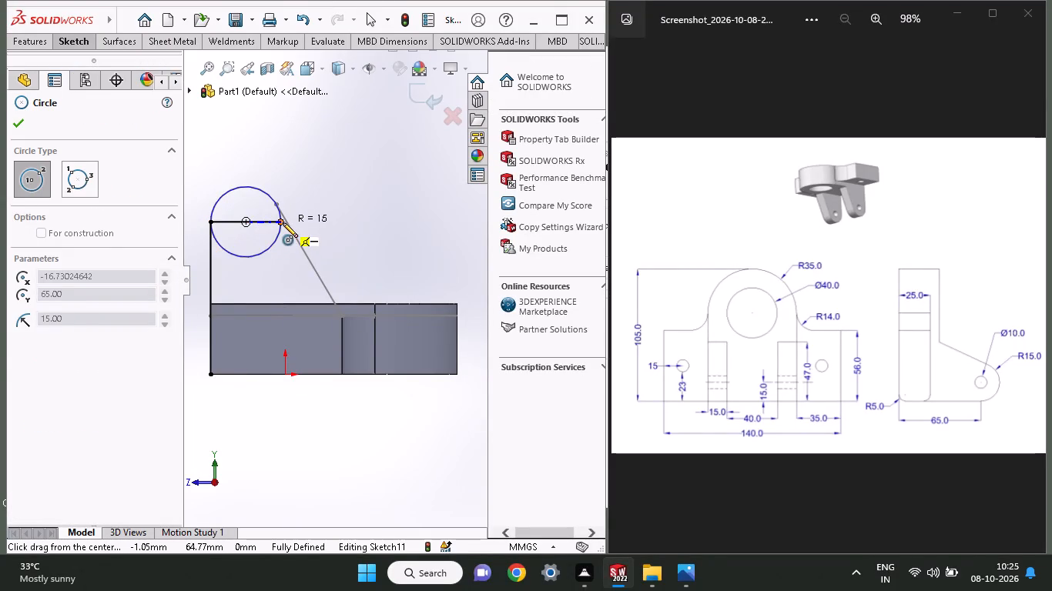
{"action": "right_click", "coordinate": [309, 139]}
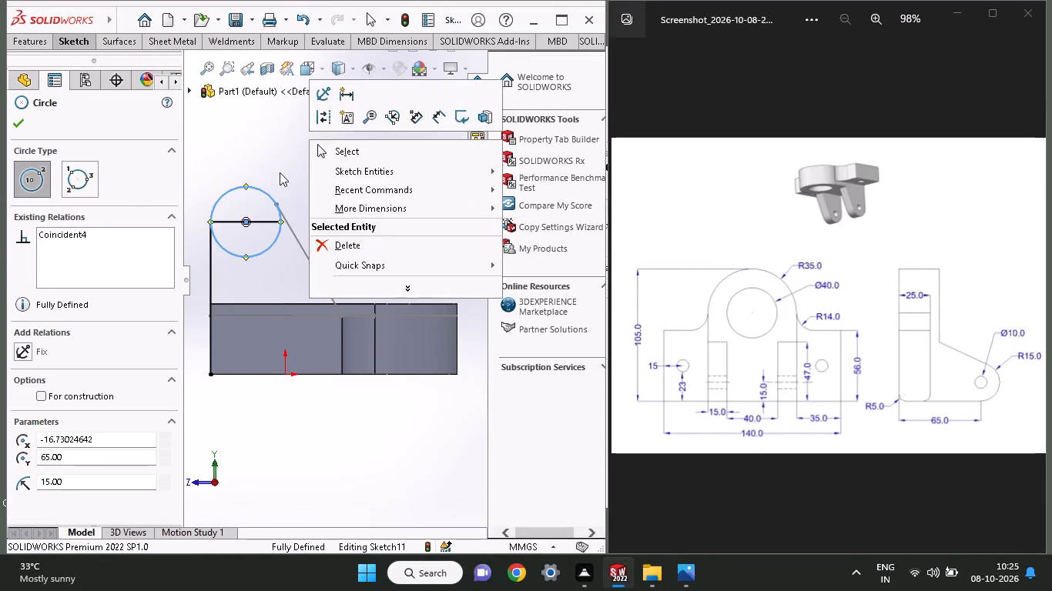
{"action": "right_click", "coordinate": [280, 172]}
{"action": "left_click", "coordinate": [297, 186]}
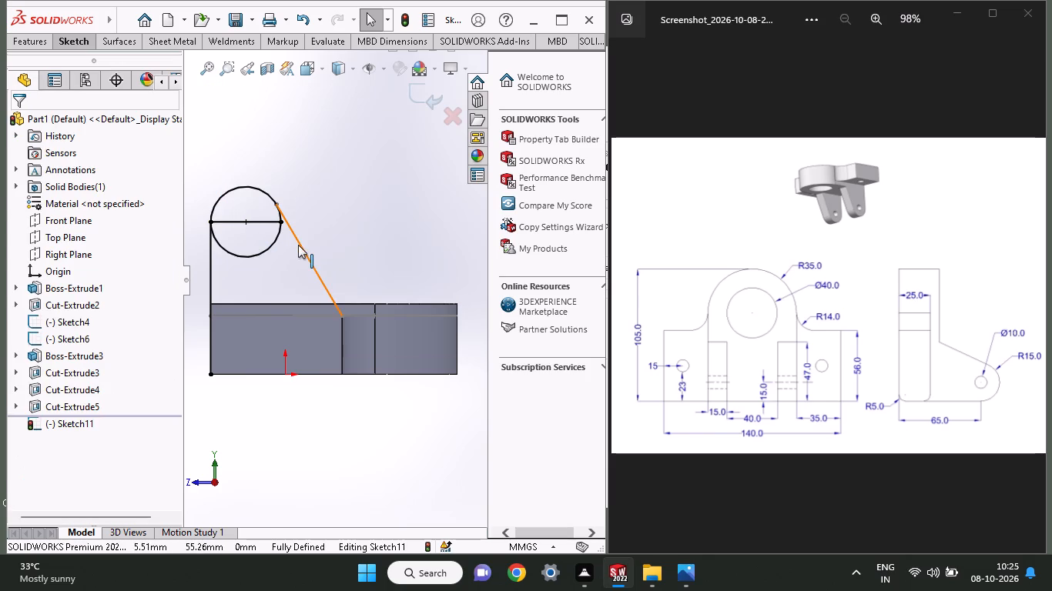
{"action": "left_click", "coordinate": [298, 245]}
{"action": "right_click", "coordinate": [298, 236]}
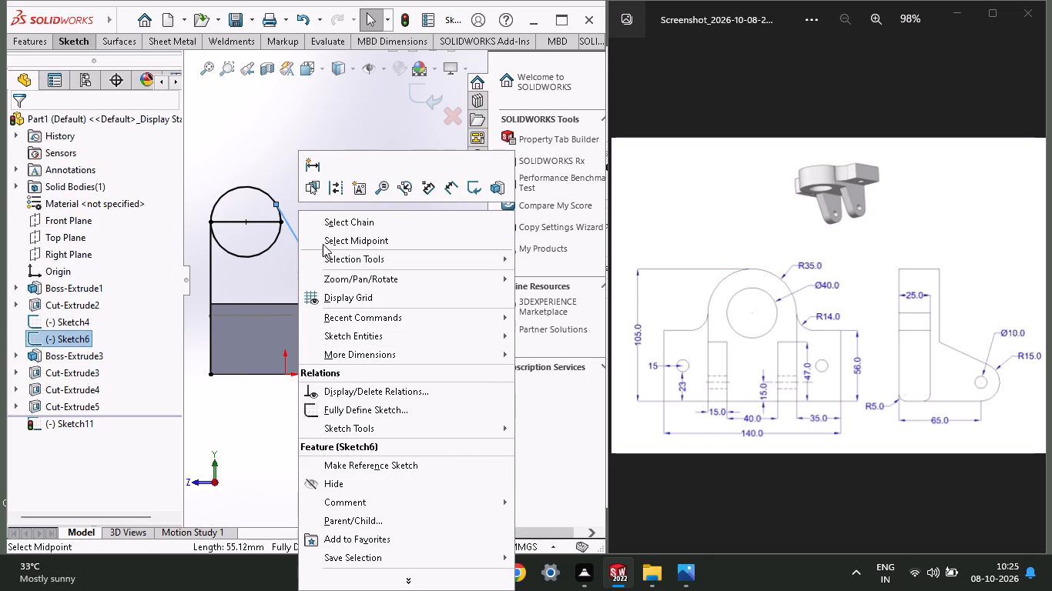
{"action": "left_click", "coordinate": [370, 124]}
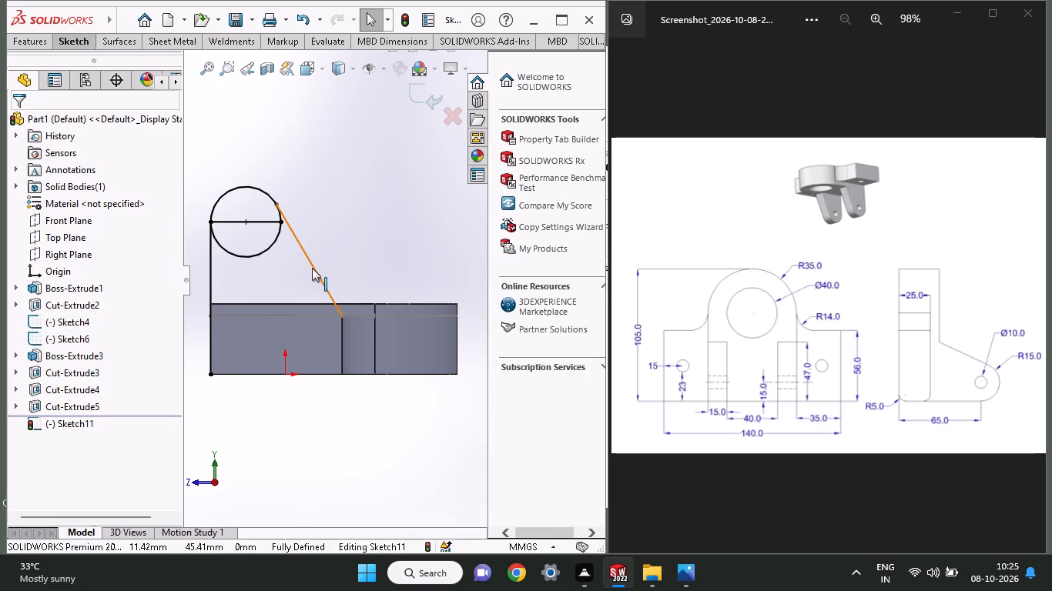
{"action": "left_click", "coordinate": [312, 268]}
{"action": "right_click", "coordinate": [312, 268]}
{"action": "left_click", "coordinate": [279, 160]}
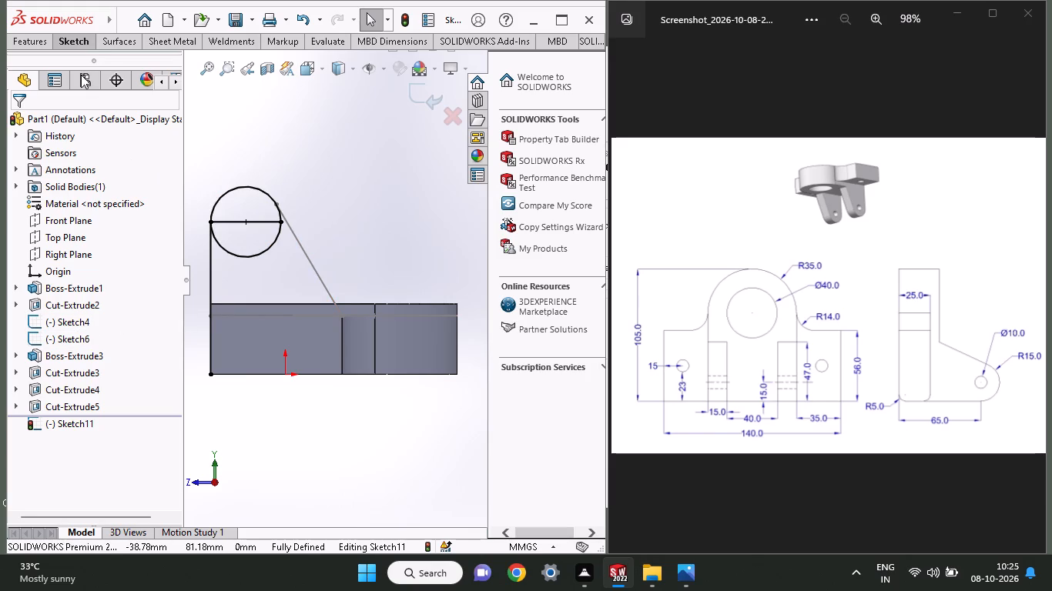
Trim away the lower half of the 15 mm radius circle and the horizontal line across it.
{"action": "left_click", "coordinate": [83, 38]}
{"action": "left_click", "coordinate": [227, 69]}
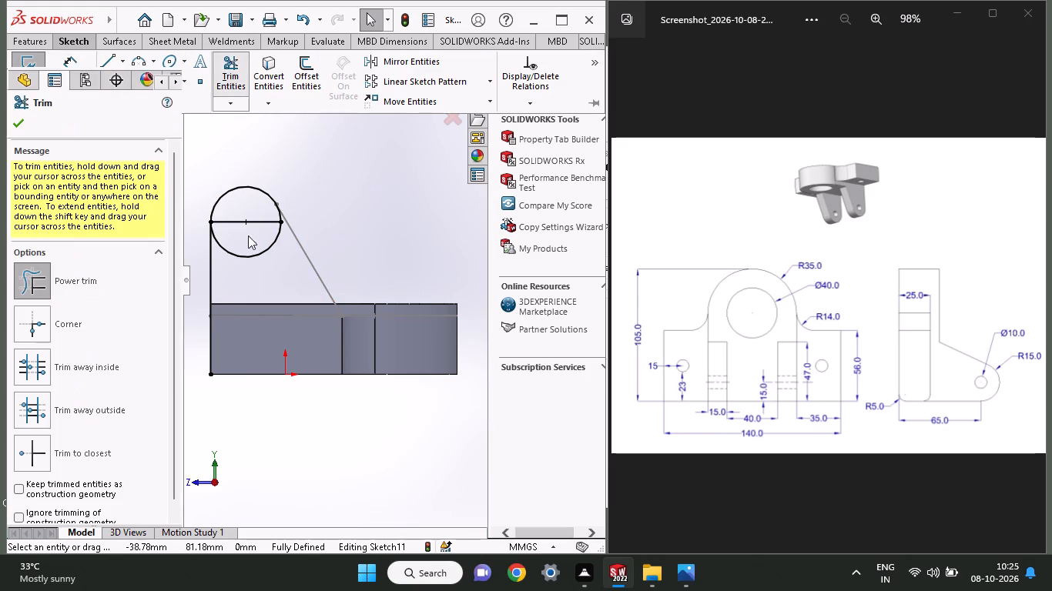
{"action": "left_click_drag", "start_coordinate": [257, 264], "coordinate": [256, 245]}
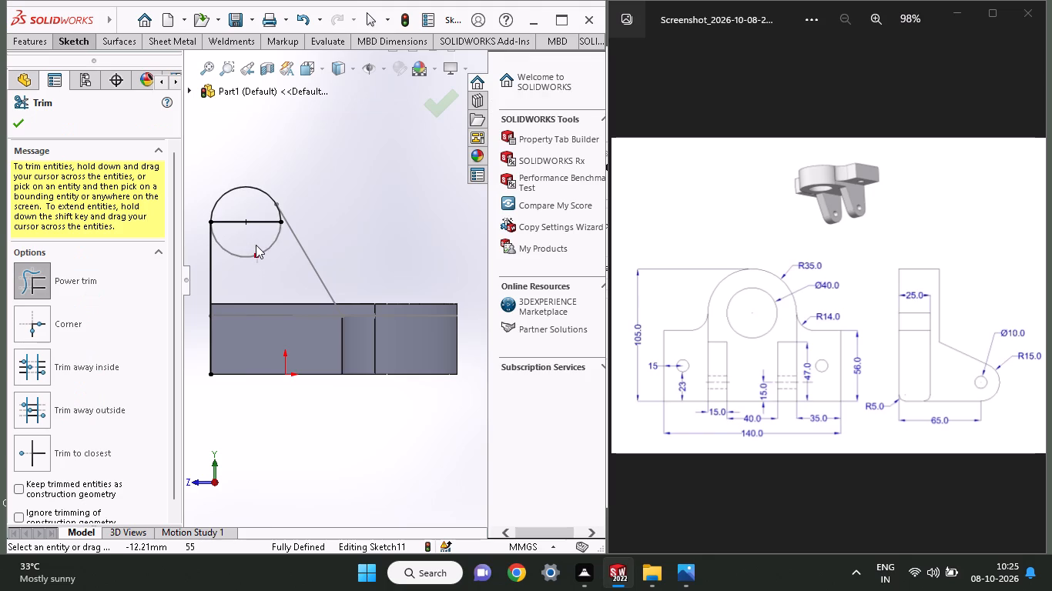
{"action": "left_click_drag", "start_coordinate": [256, 245], "coordinate": [256, 235]}
{"action": "left_click_drag", "start_coordinate": [253, 241], "coordinate": [255, 218]}
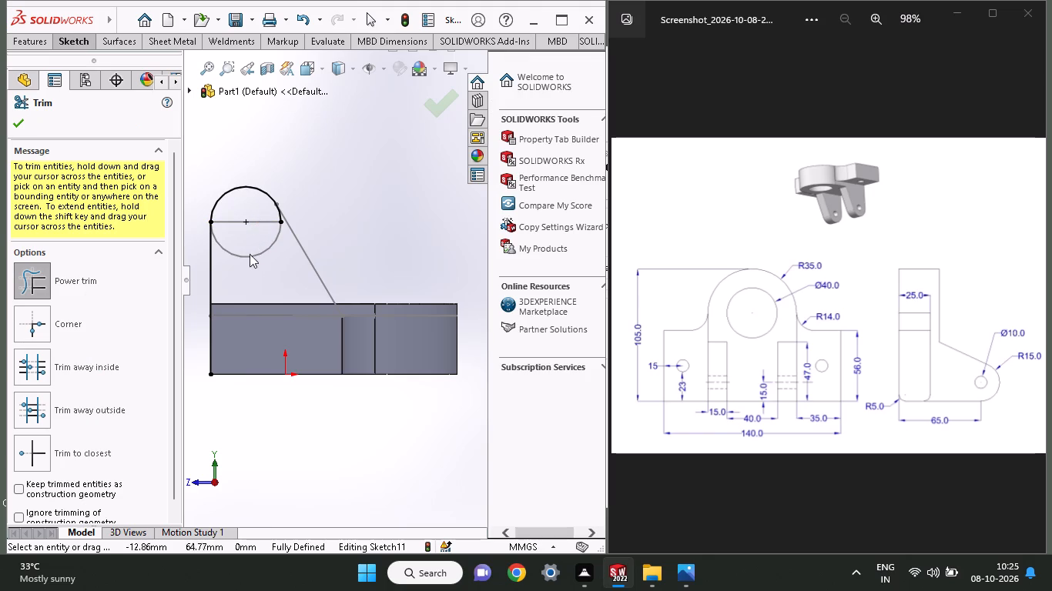
{"action": "left_click_drag", "start_coordinate": [243, 273], "coordinate": [239, 207]}
{"action": "scroll", "coordinate": [230, 262], "scroll_direction": "down", "scroll_amount": 1}
{"action": "left_click_drag", "start_coordinate": [238, 213], "coordinate": [229, 236]}
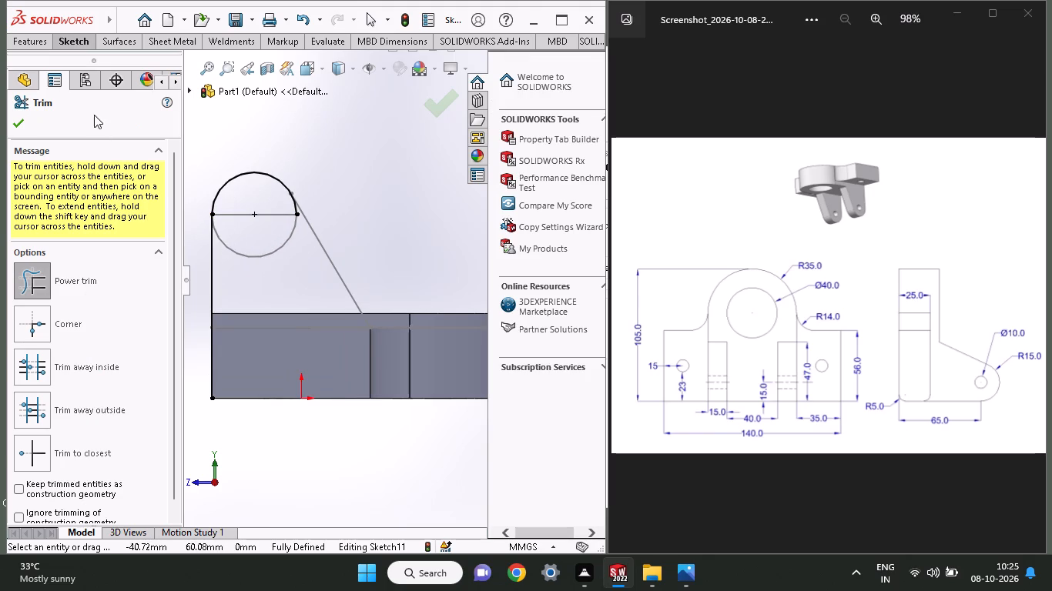
Sketch a smaller circle of about 8 mm radius at the centre of the 15 mm radius arc.
{"action": "left_click", "coordinate": [66, 35]}
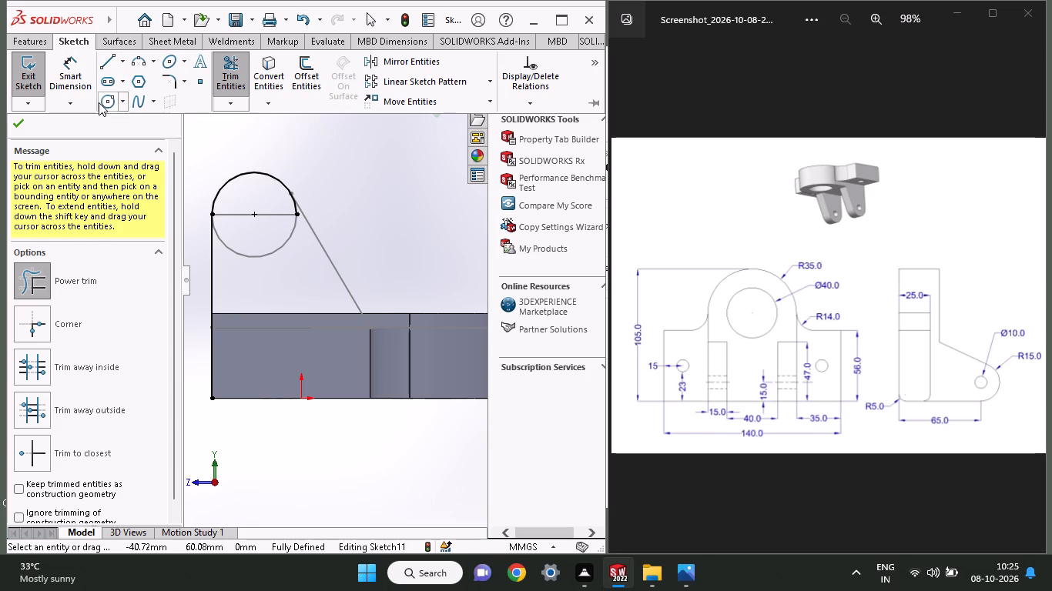
{"action": "left_click", "coordinate": [99, 102]}
{"action": "left_click", "coordinate": [254, 217]}
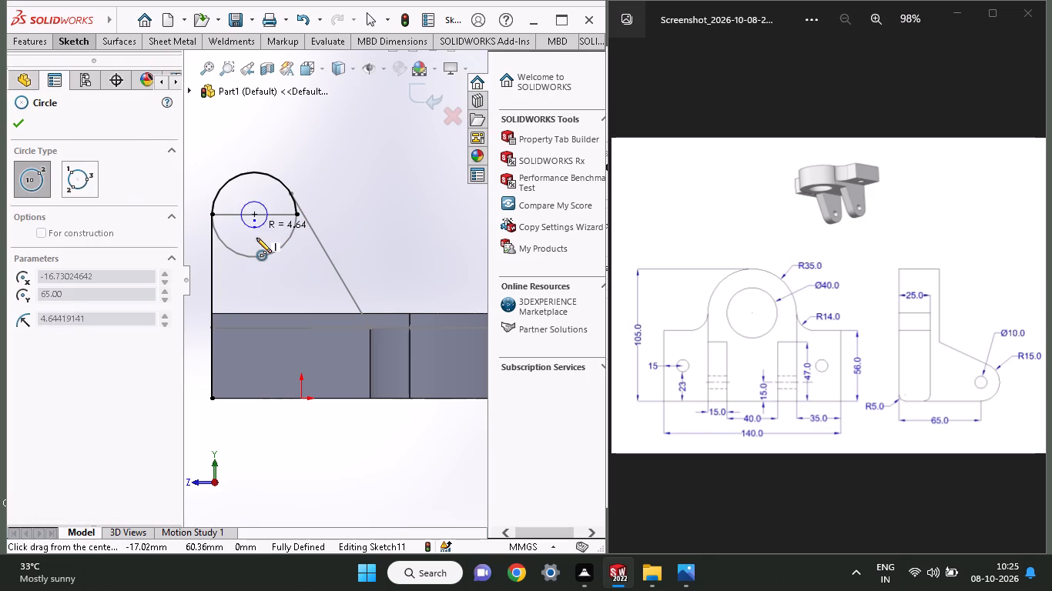
{"action": "left_click", "coordinate": [256, 238]}
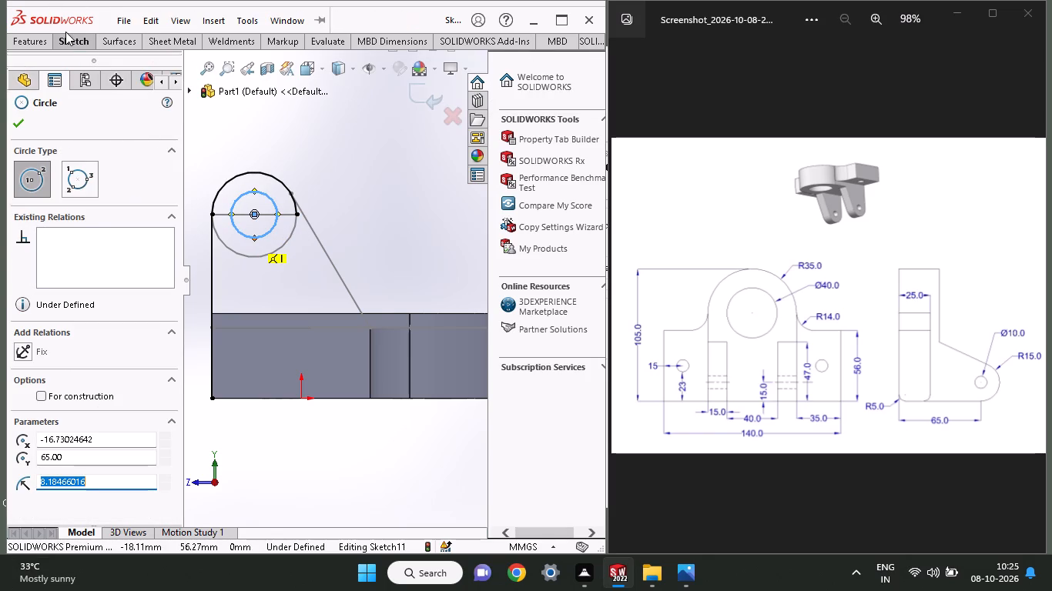
Dimension the inner circle's diameter as 10 mm.
{"action": "left_click", "coordinate": [65, 37]}
{"action": "left_click", "coordinate": [64, 62]}
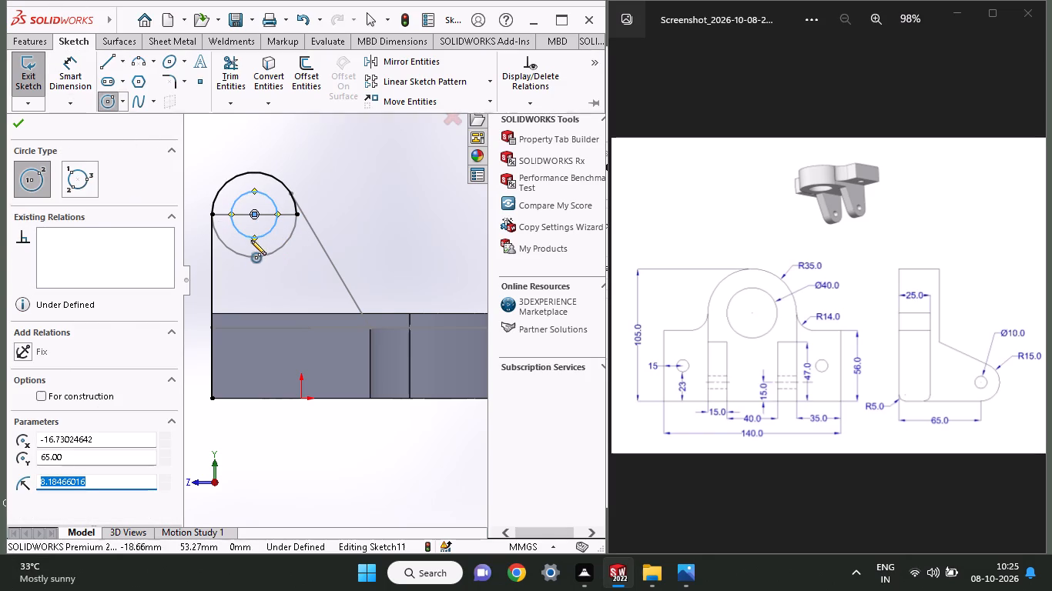
{"action": "left_click", "coordinate": [83, 65]}
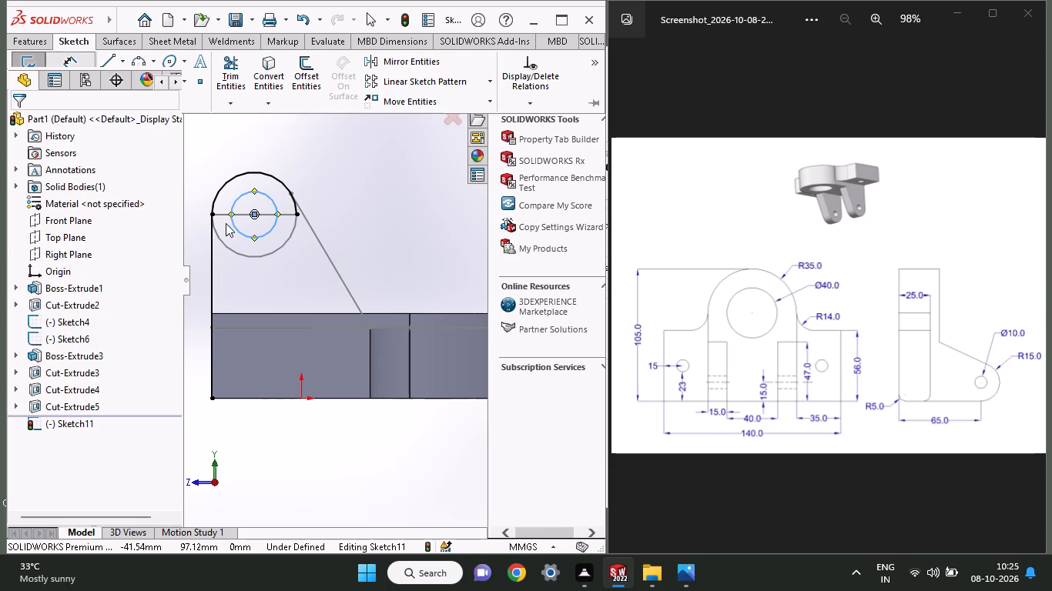
{"action": "left_click", "coordinate": [272, 230]}
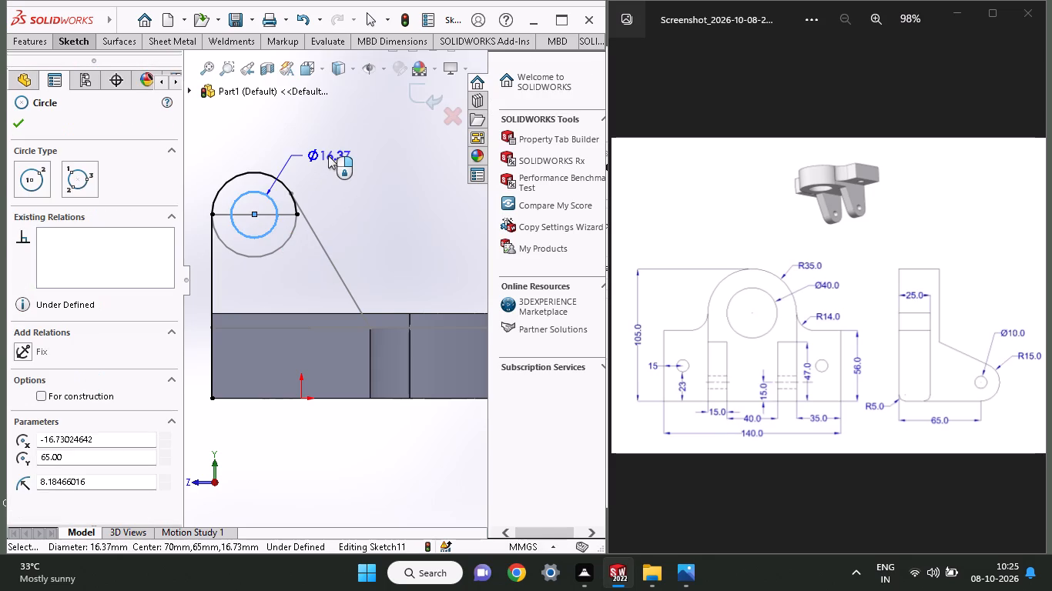
{"action": "left_click", "coordinate": [328, 155]}
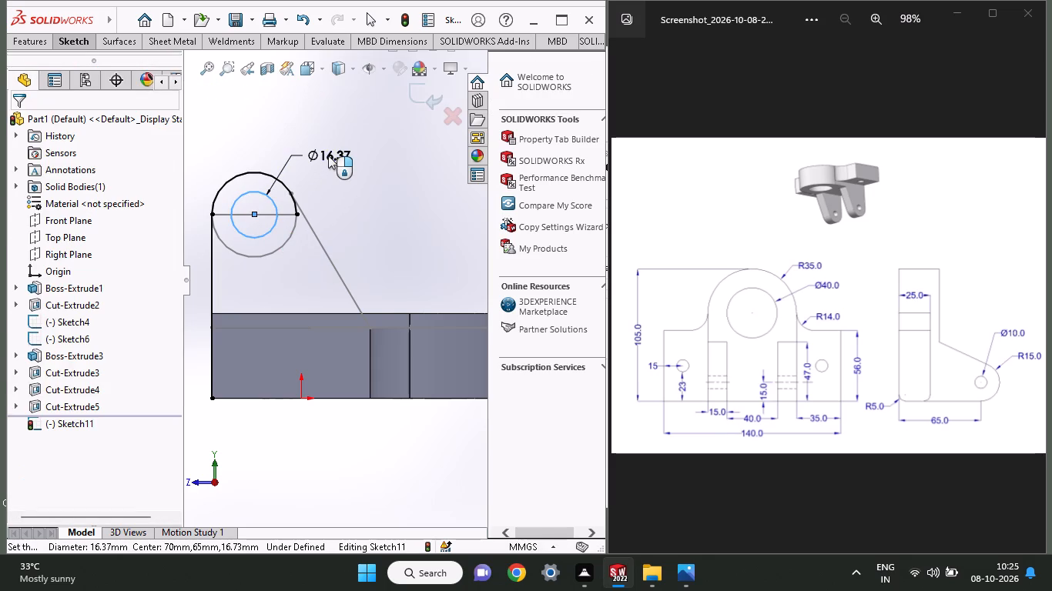
{"action": "type", "text": "10"}
{"action": "key", "text": "Return"}
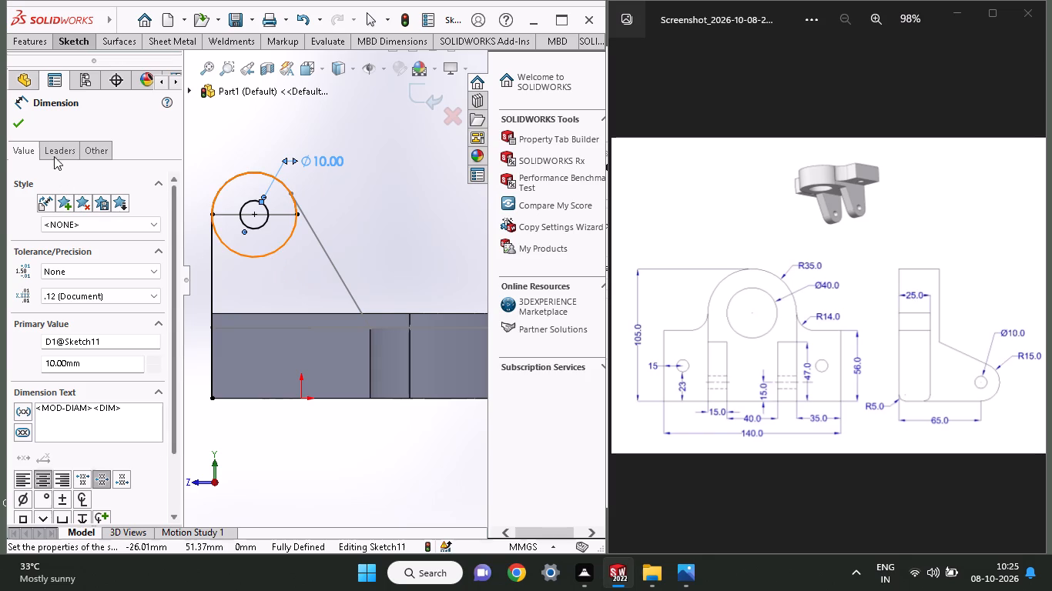
{"action": "left_click", "coordinate": [24, 130]}
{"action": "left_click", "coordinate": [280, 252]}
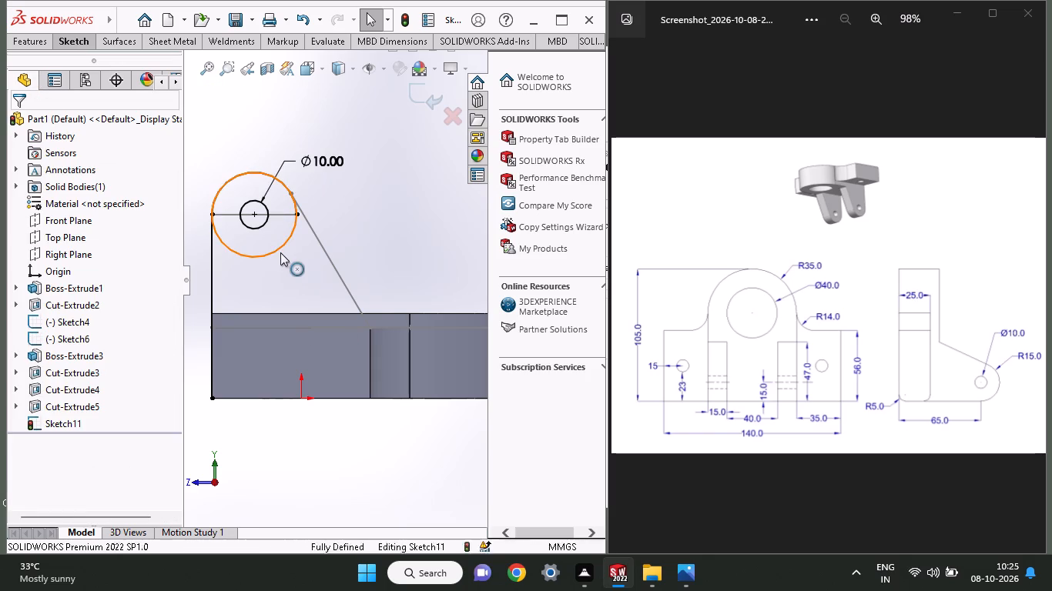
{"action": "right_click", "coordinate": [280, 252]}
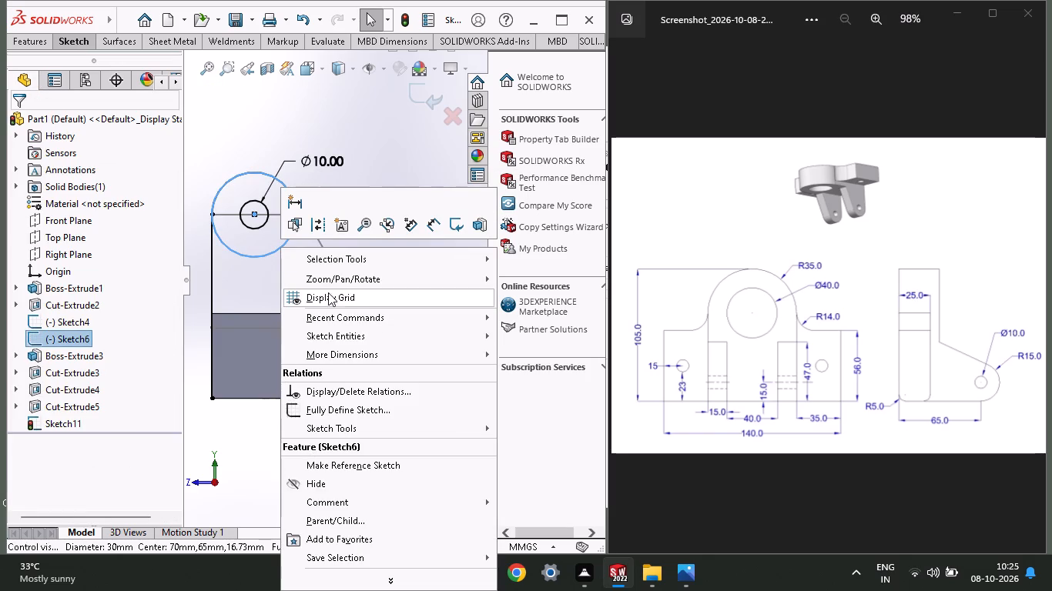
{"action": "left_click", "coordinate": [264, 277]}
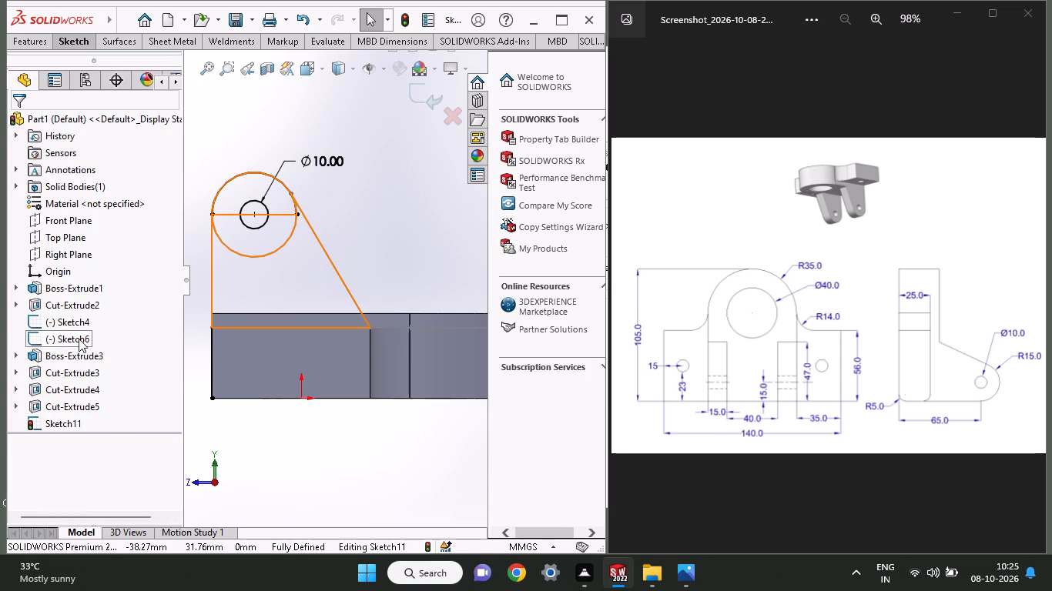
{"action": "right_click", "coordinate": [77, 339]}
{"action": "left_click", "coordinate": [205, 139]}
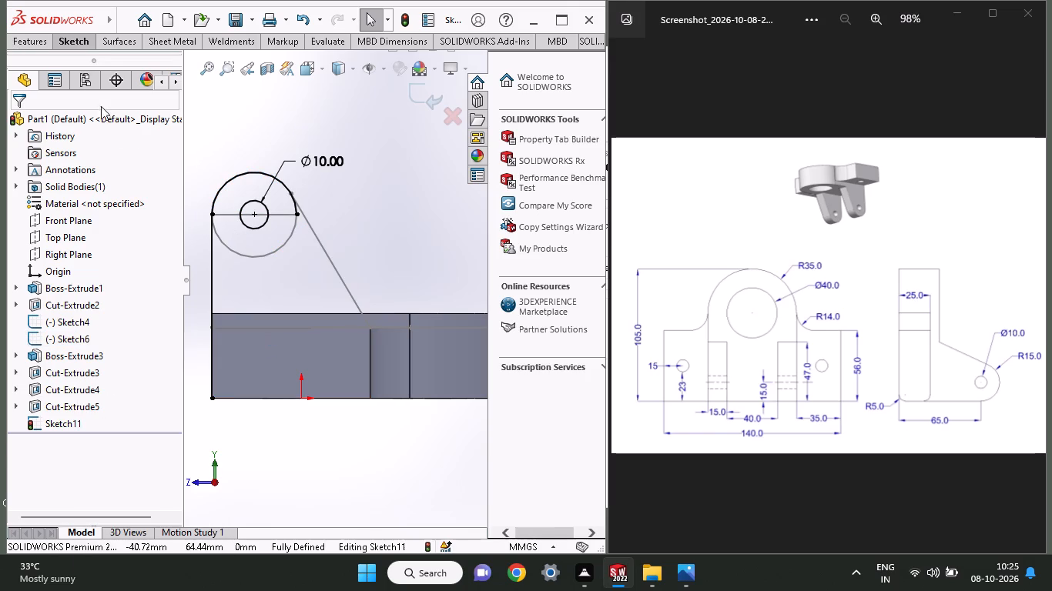
Sketch a horizontal line about 59 mm long from the vertical lug line along the plate's upper edge in the side view.
{"action": "left_click", "coordinate": [89, 48]}
{"action": "left_click", "coordinate": [103, 65]}
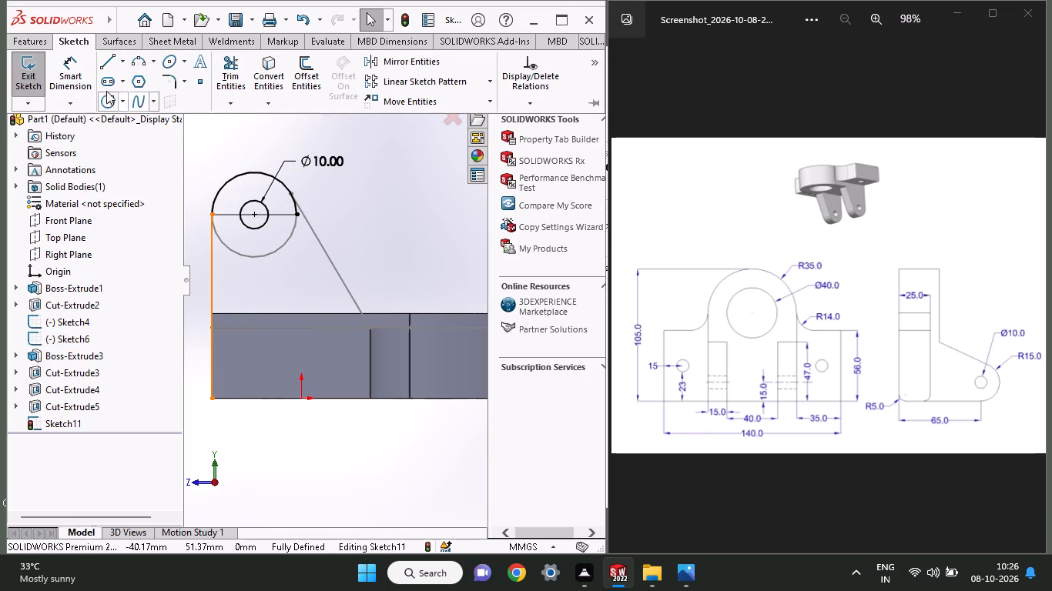
{"action": "left_click", "coordinate": [106, 65]}
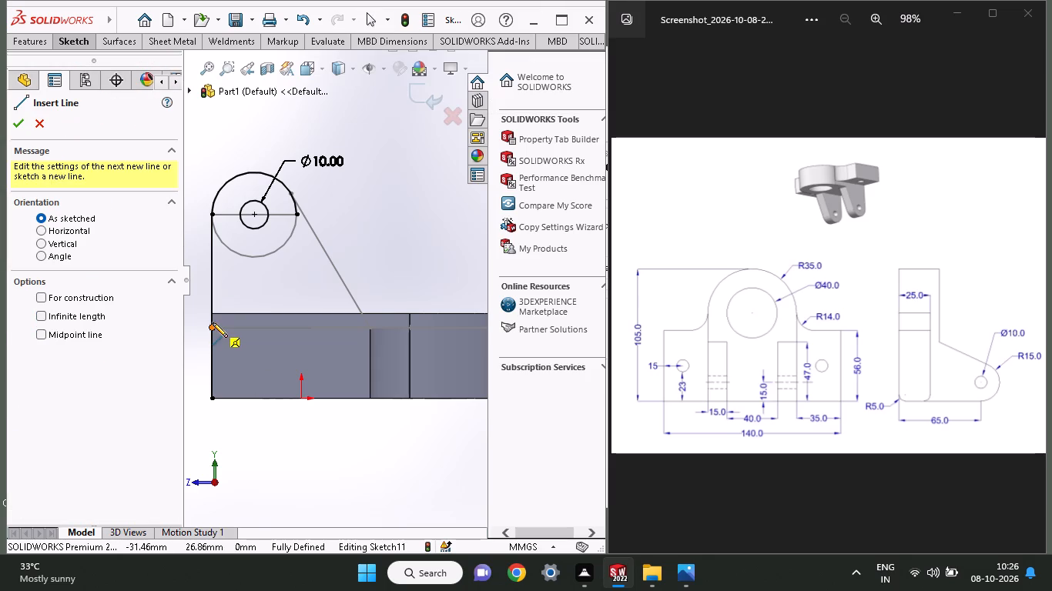
{"action": "left_click", "coordinate": [213, 314]}
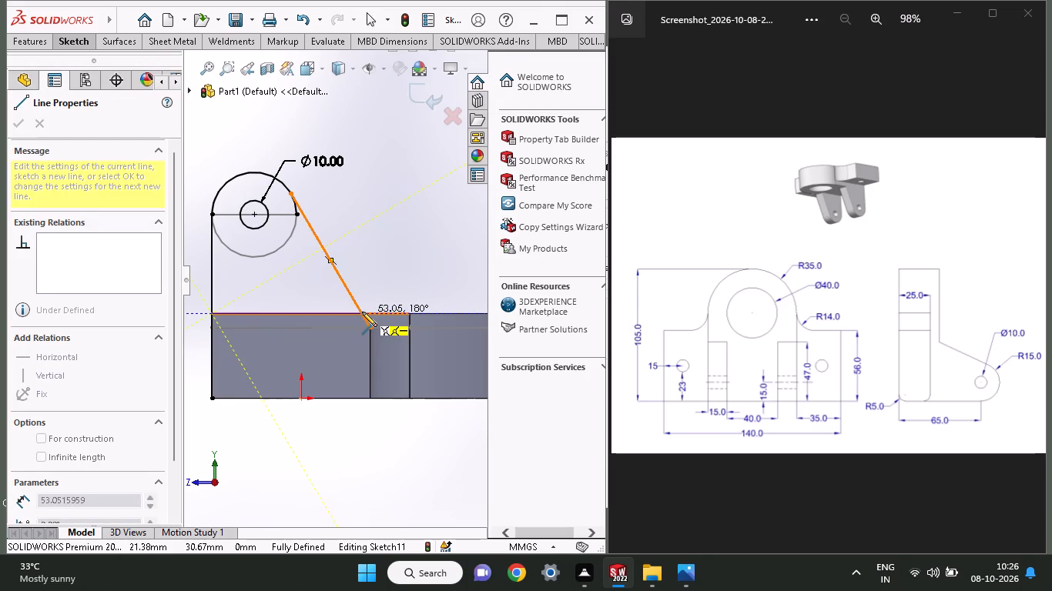
{"action": "left_click", "coordinate": [378, 313]}
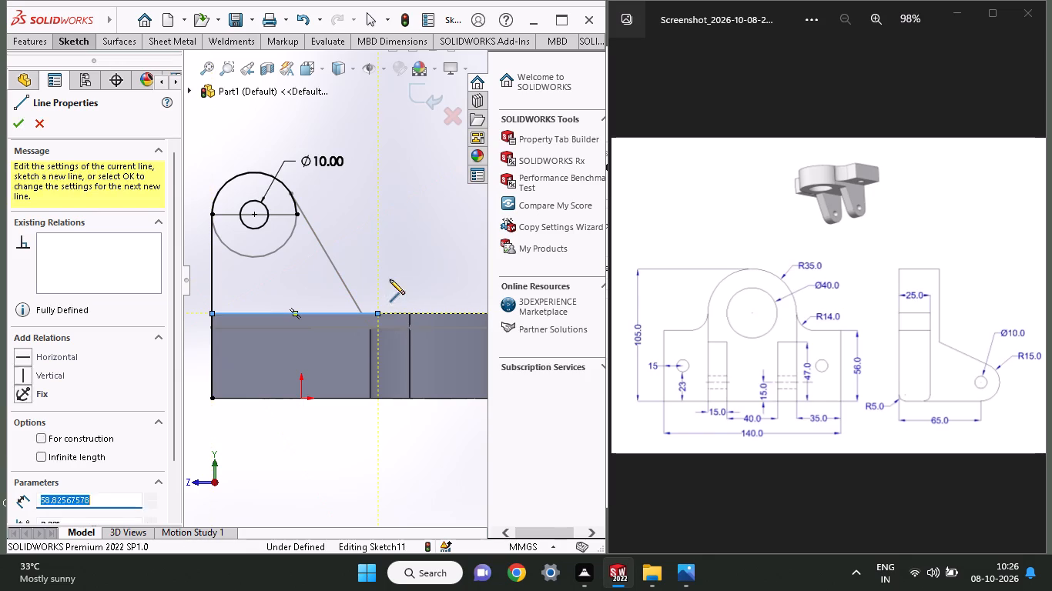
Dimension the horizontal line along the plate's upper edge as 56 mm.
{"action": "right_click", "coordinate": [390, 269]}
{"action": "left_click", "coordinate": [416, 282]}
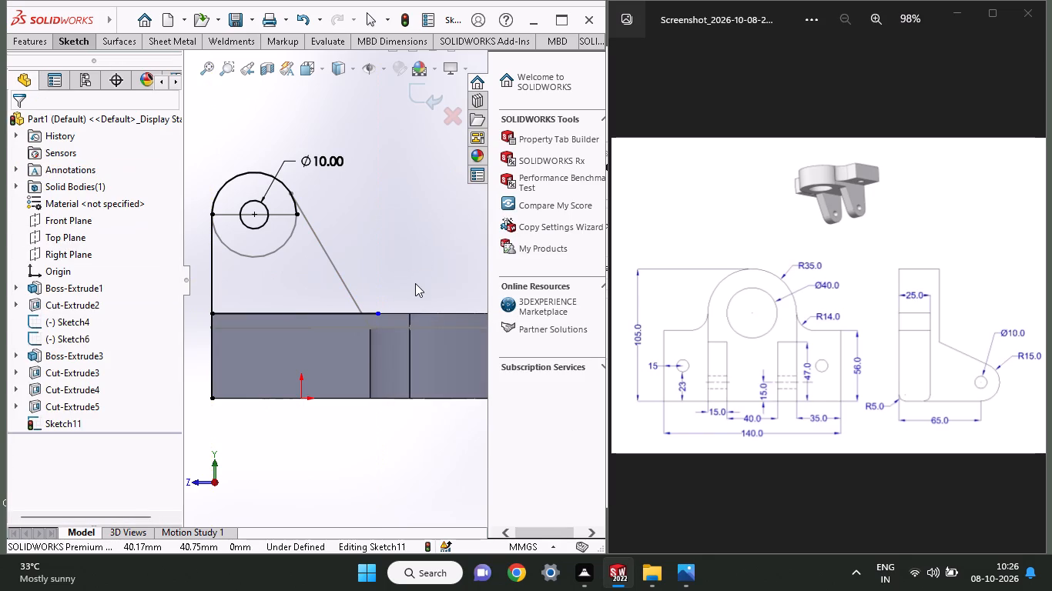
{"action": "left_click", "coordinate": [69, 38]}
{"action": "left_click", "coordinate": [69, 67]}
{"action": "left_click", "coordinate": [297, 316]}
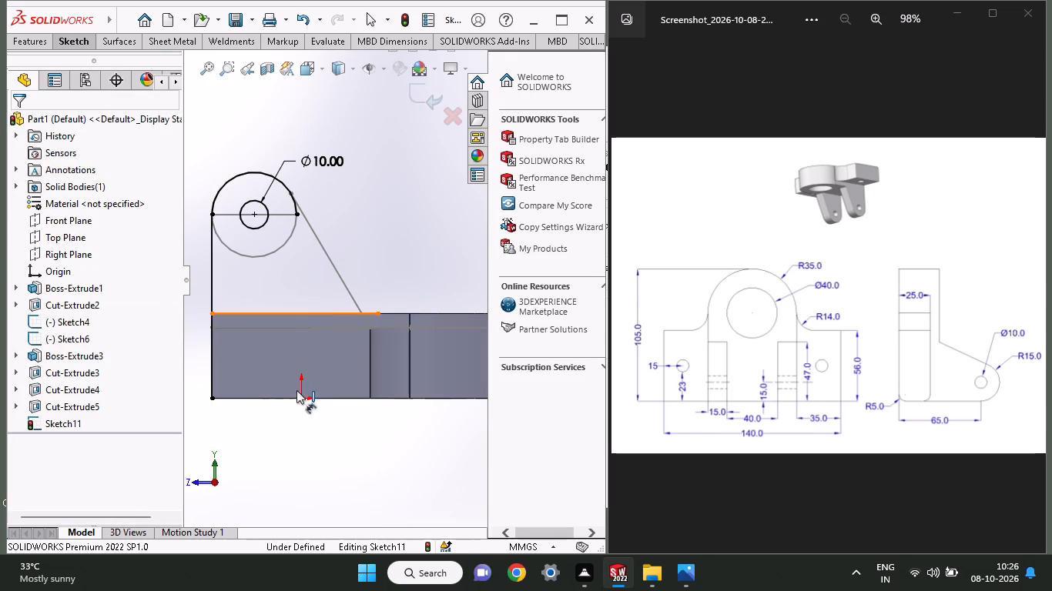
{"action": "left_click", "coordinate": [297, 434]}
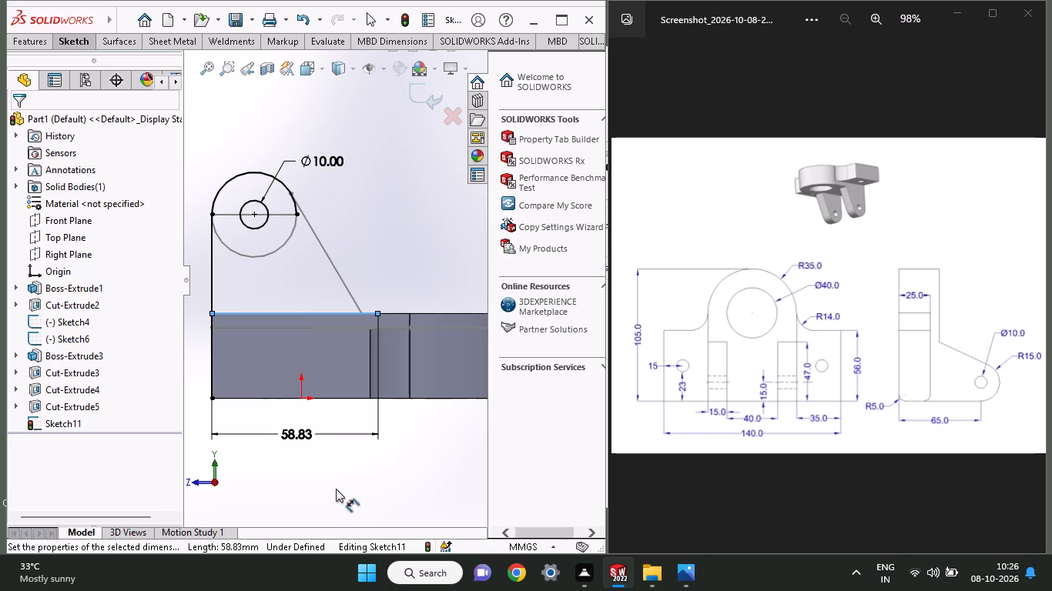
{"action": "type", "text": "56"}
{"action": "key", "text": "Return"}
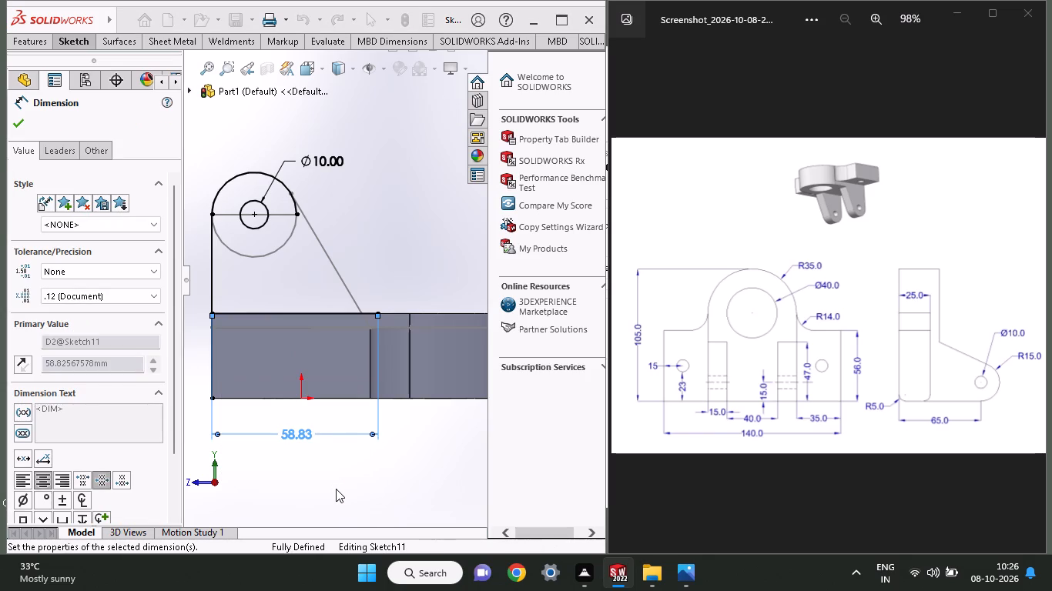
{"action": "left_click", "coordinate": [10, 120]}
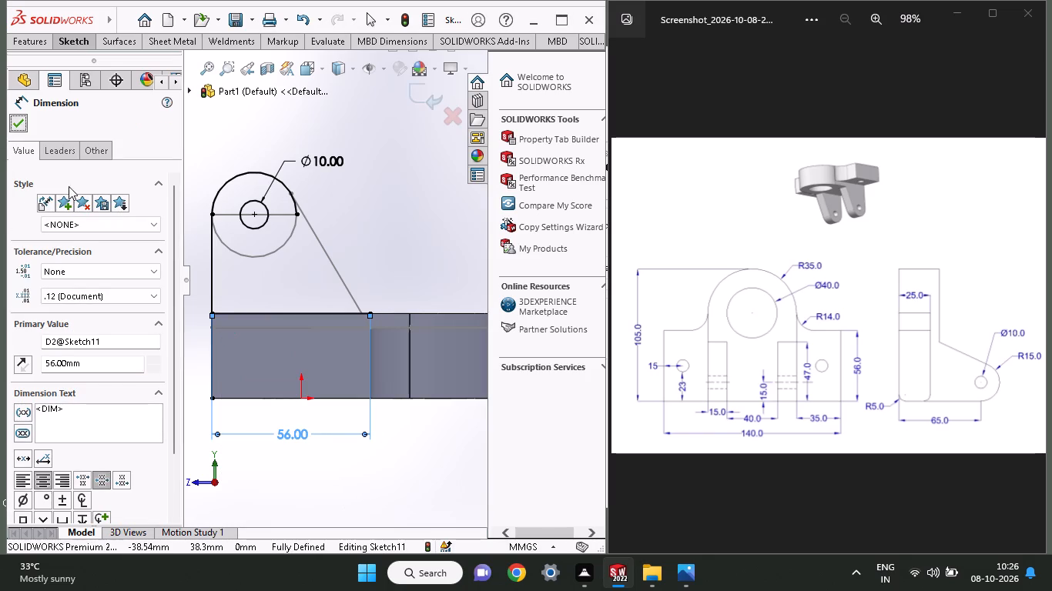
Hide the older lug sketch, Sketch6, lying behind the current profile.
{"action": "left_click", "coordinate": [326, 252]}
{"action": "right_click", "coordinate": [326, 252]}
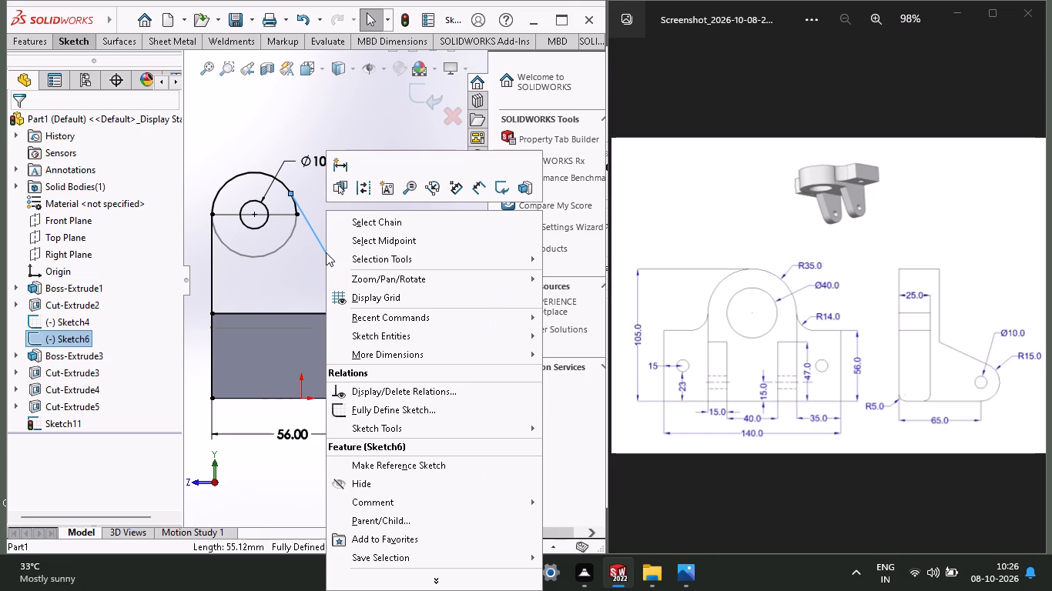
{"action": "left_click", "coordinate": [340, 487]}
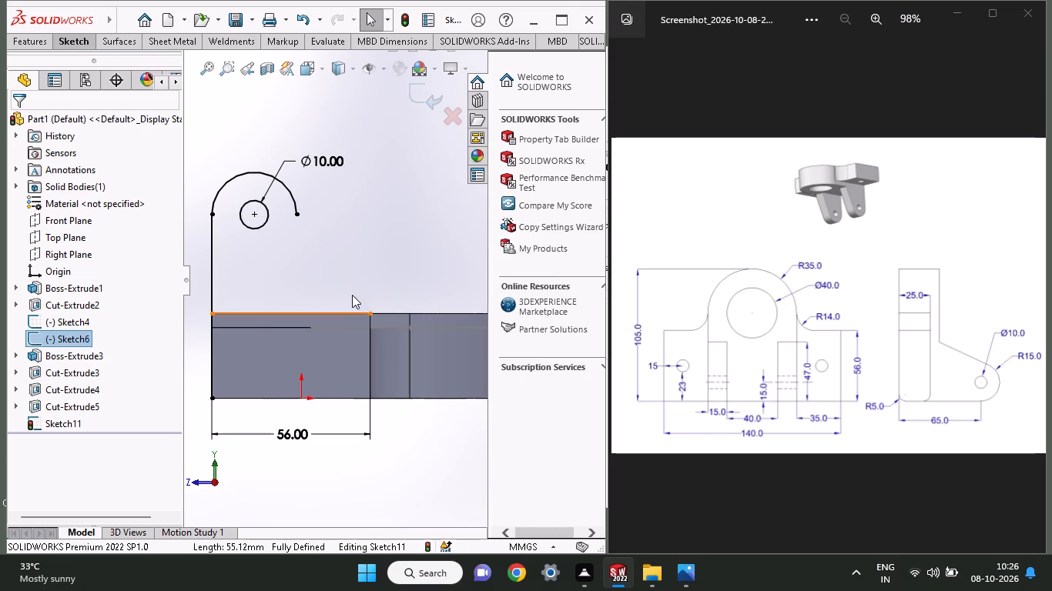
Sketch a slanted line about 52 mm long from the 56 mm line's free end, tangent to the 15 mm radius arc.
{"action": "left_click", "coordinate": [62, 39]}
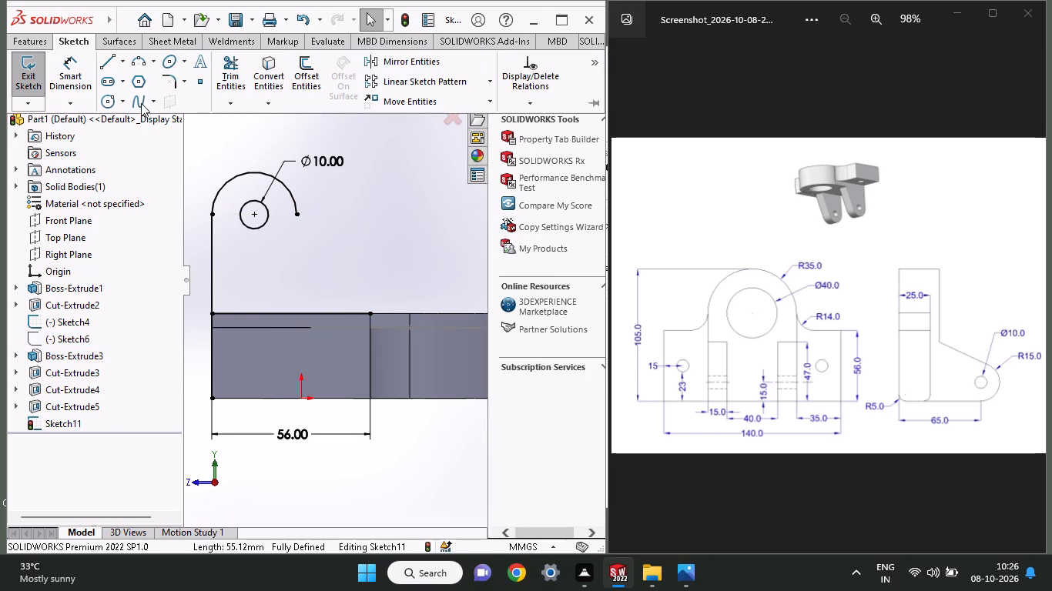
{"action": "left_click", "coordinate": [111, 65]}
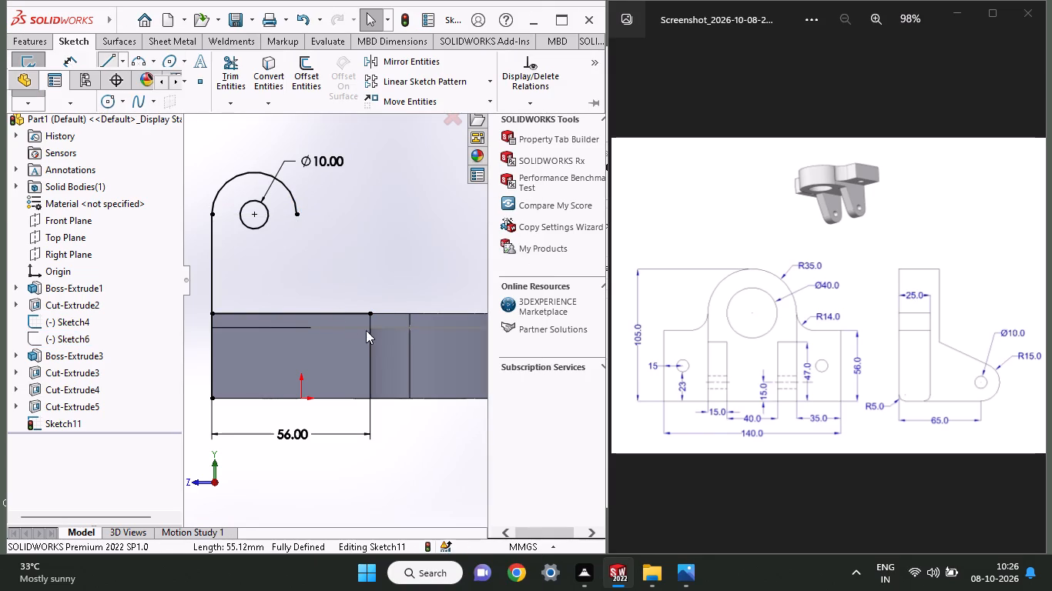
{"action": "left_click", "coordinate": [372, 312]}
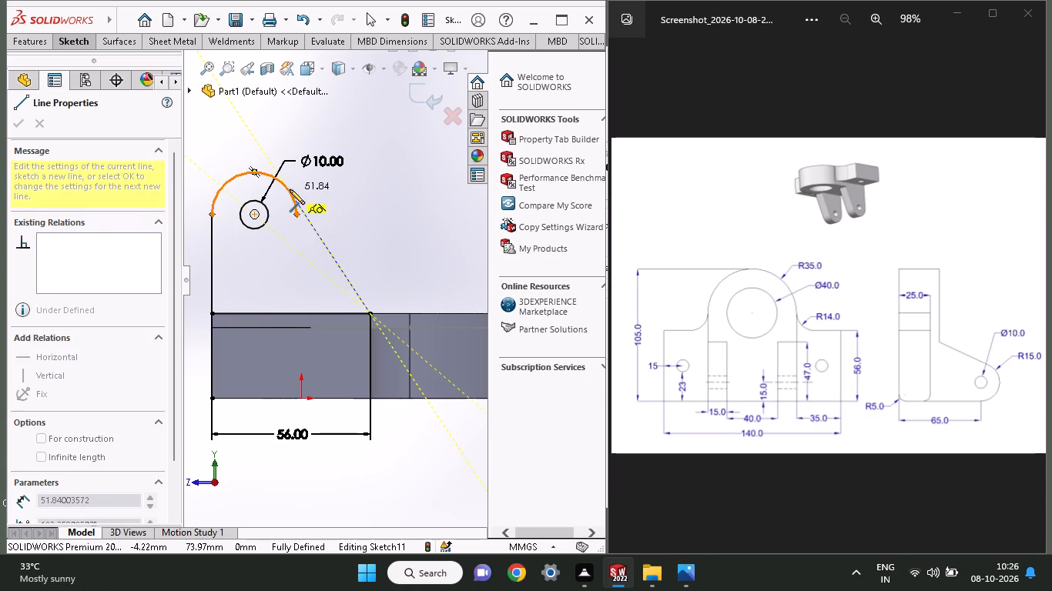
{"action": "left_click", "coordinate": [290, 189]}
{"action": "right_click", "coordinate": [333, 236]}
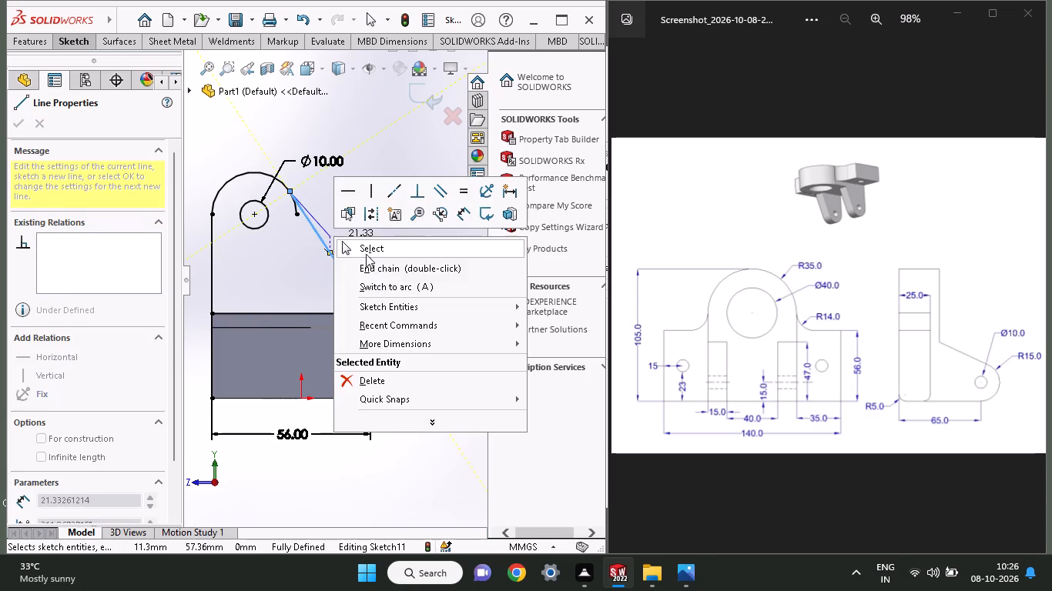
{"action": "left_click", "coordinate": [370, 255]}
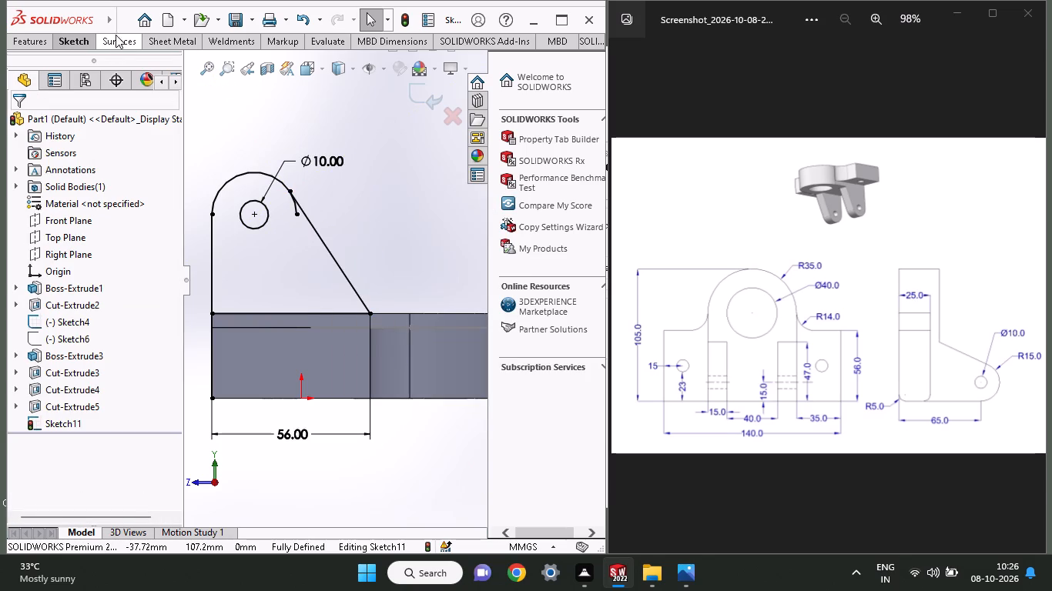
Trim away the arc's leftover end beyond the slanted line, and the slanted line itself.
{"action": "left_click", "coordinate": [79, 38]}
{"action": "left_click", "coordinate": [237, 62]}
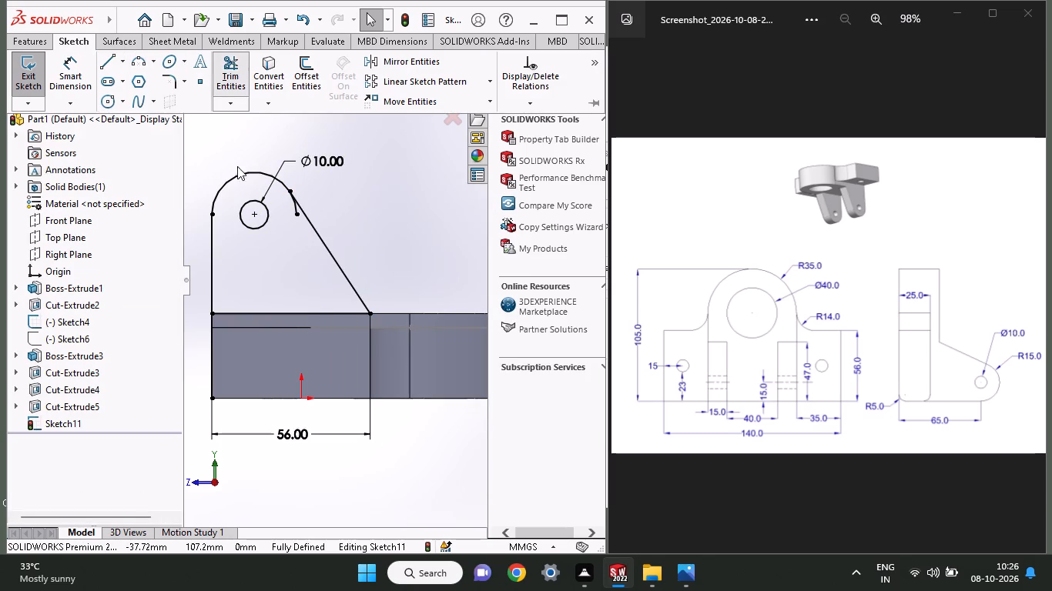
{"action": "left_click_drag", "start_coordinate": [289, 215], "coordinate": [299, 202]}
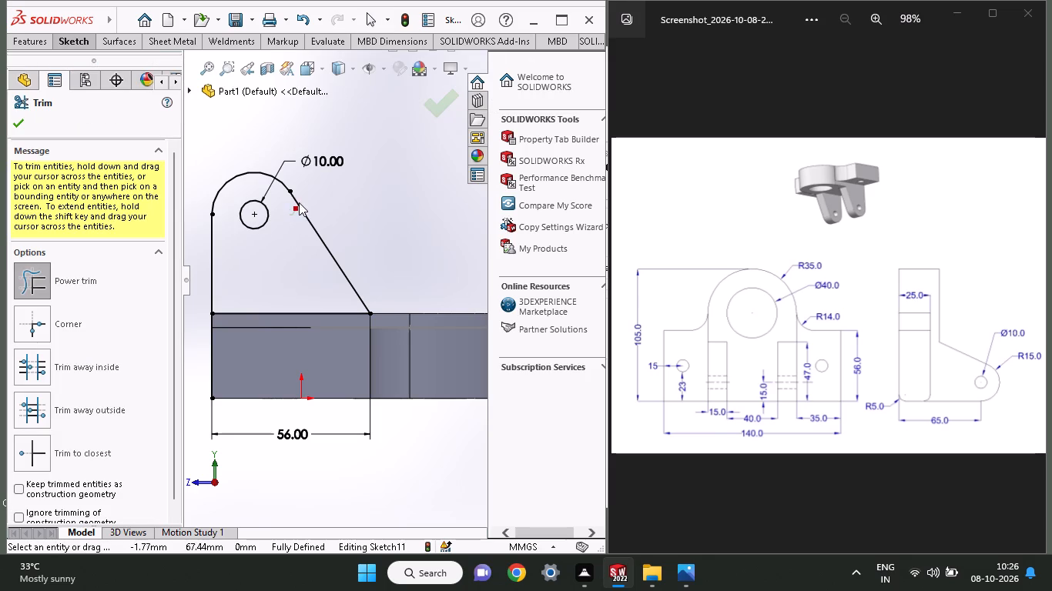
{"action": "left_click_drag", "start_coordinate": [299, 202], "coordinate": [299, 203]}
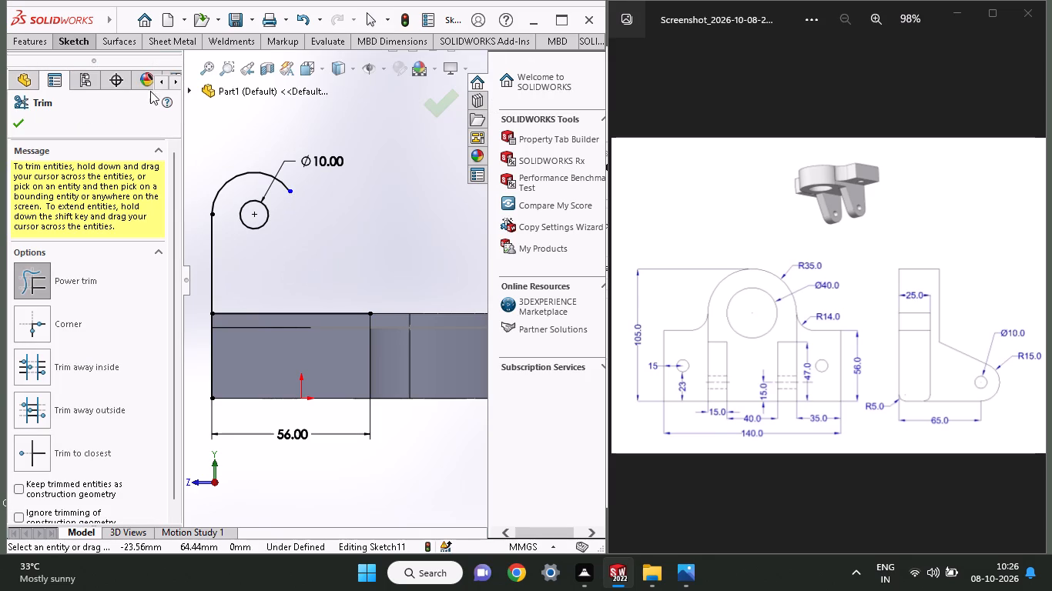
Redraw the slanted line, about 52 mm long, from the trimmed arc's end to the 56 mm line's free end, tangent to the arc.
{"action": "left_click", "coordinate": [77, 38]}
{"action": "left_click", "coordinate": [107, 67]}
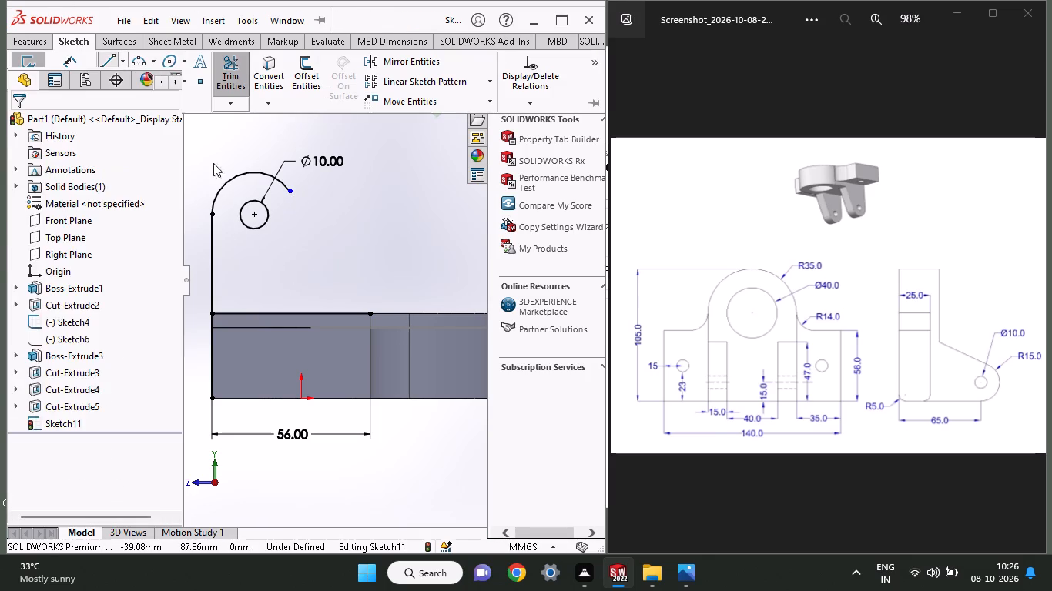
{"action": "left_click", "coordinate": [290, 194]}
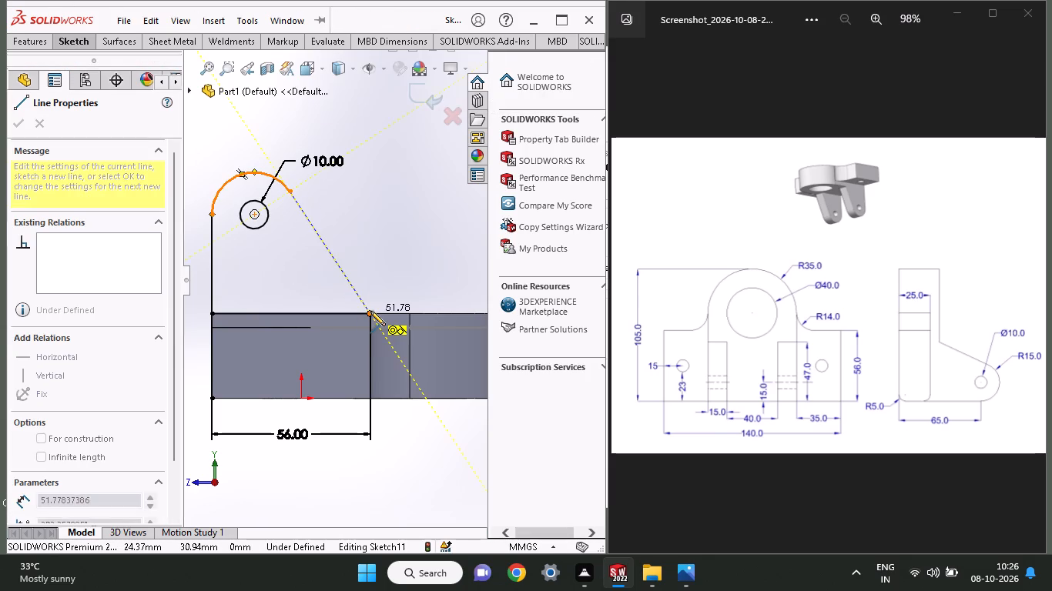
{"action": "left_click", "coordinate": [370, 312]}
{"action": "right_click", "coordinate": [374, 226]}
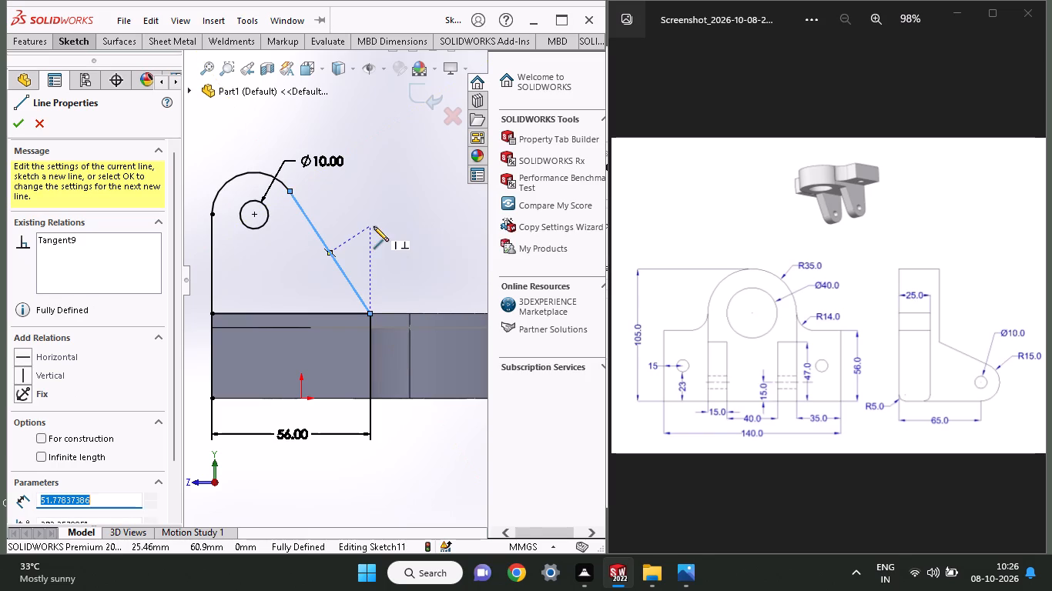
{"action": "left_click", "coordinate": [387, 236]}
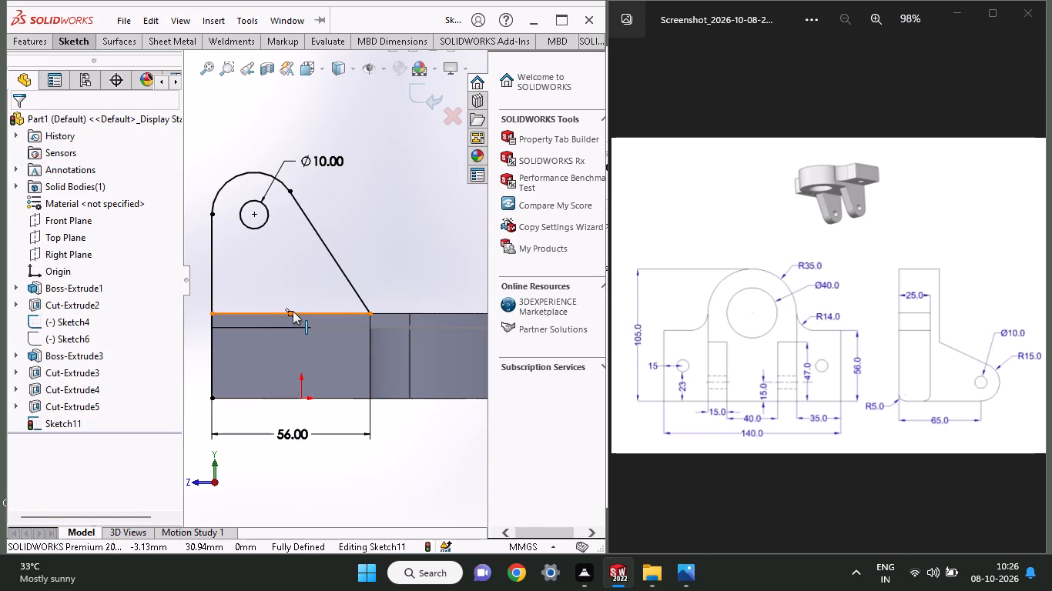
Examine from several angles how the closed lug profile sits relative to the plate's end.
{"action": "middle_click_drag", "start_coordinate": [278, 269], "coordinate": [297, 394]}
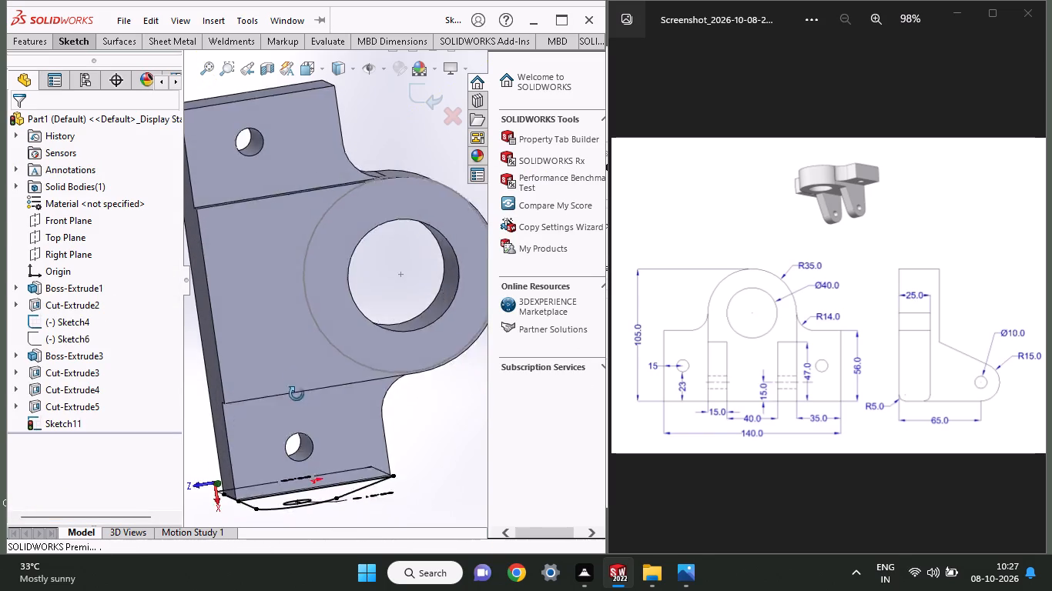
{"action": "middle_click_drag", "start_coordinate": [297, 394], "coordinate": [169, 346]}
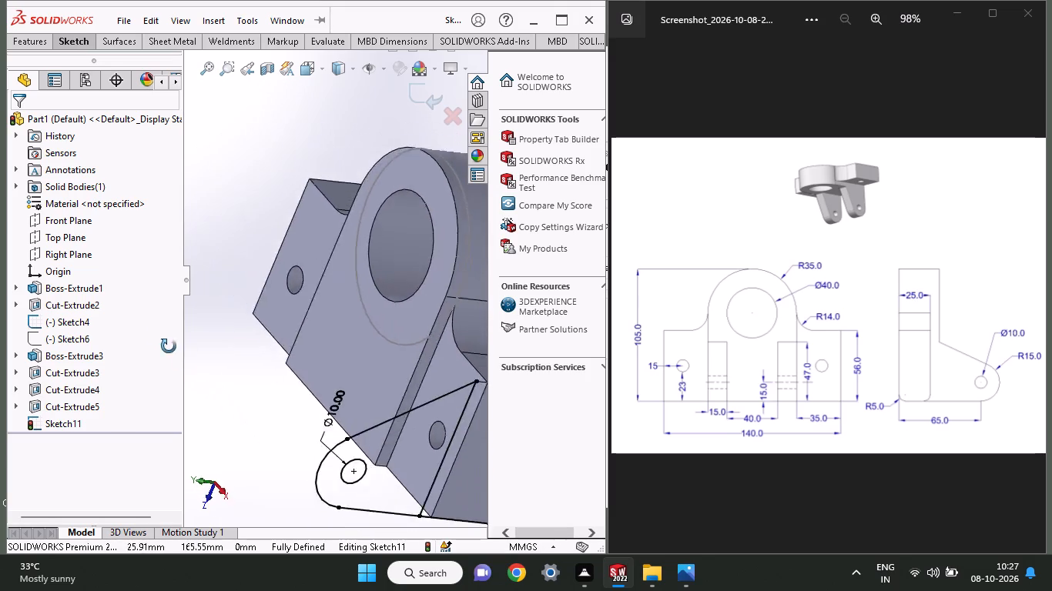
{"action": "middle_click_drag", "start_coordinate": [169, 346], "coordinate": [122, 352]}
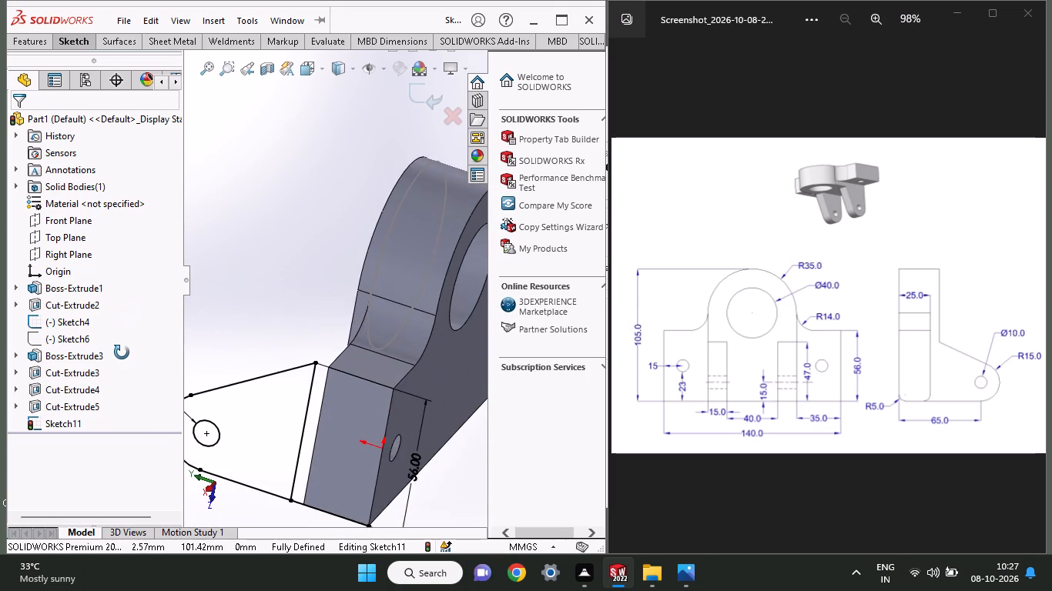
{"action": "middle_click_drag", "start_coordinate": [122, 352], "coordinate": [134, 328]}
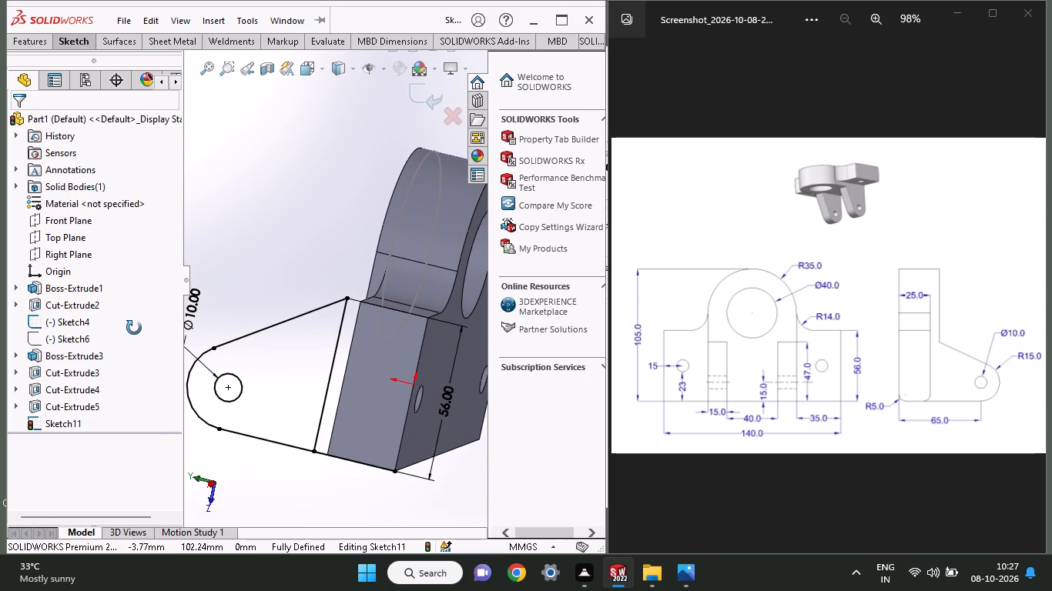
{"action": "middle_click_drag", "start_coordinate": [134, 328], "coordinate": [121, 336]}
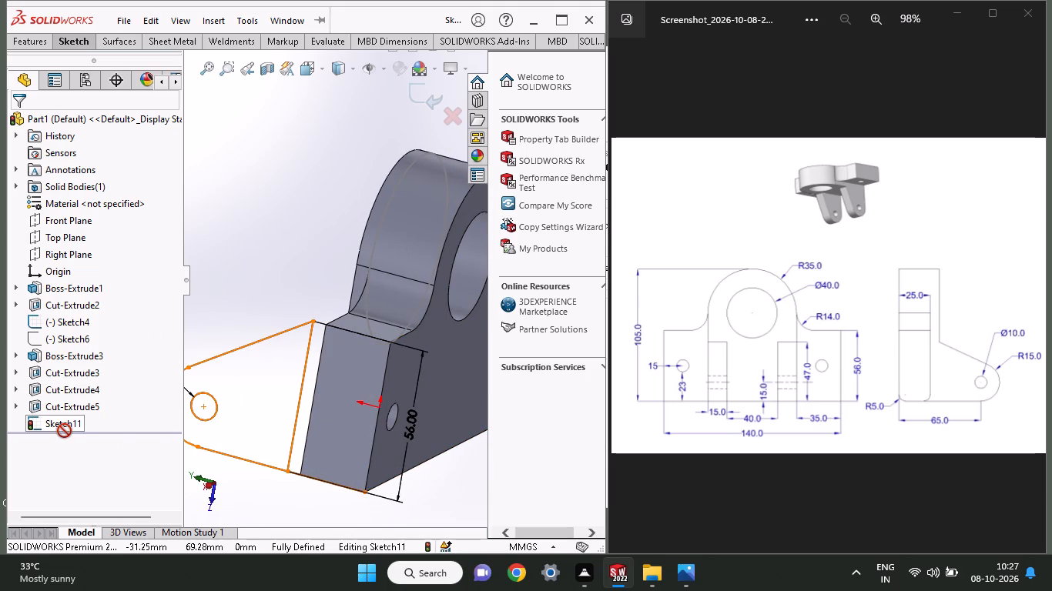
{"action": "right_click", "coordinate": [69, 428]}
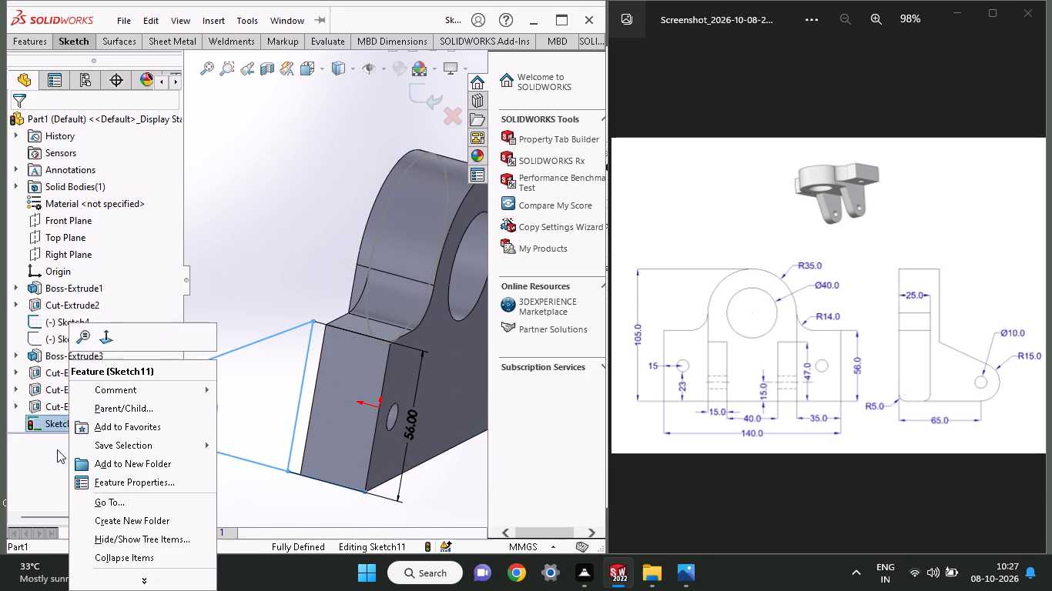
{"action": "left_click", "coordinate": [52, 458]}
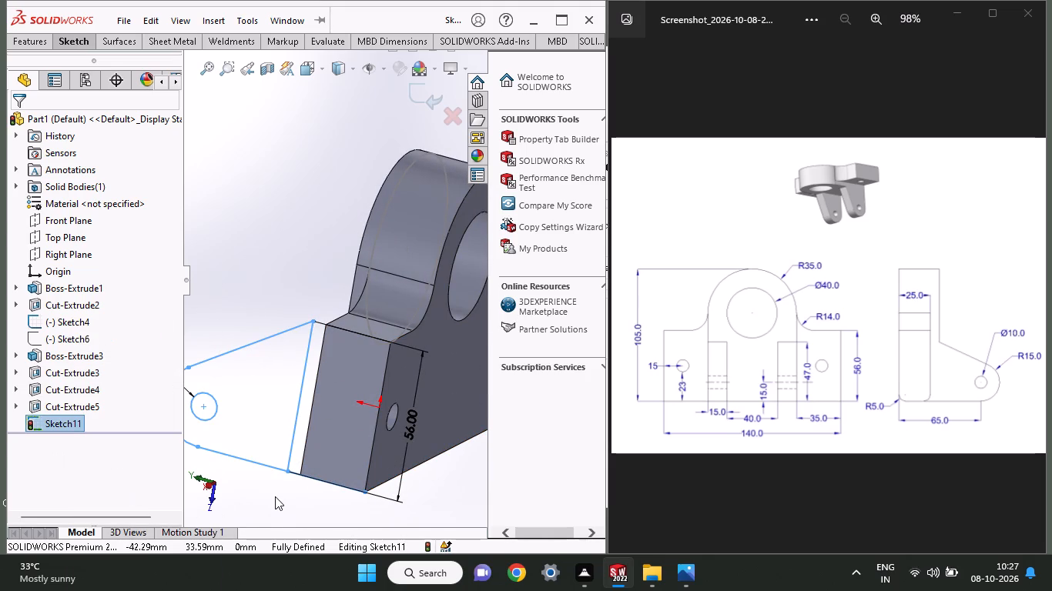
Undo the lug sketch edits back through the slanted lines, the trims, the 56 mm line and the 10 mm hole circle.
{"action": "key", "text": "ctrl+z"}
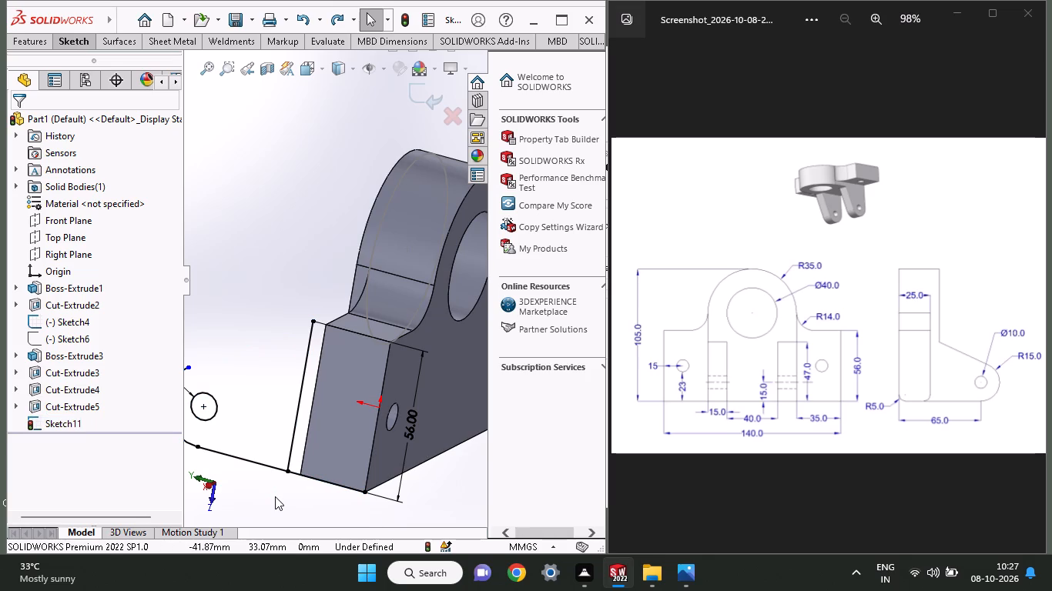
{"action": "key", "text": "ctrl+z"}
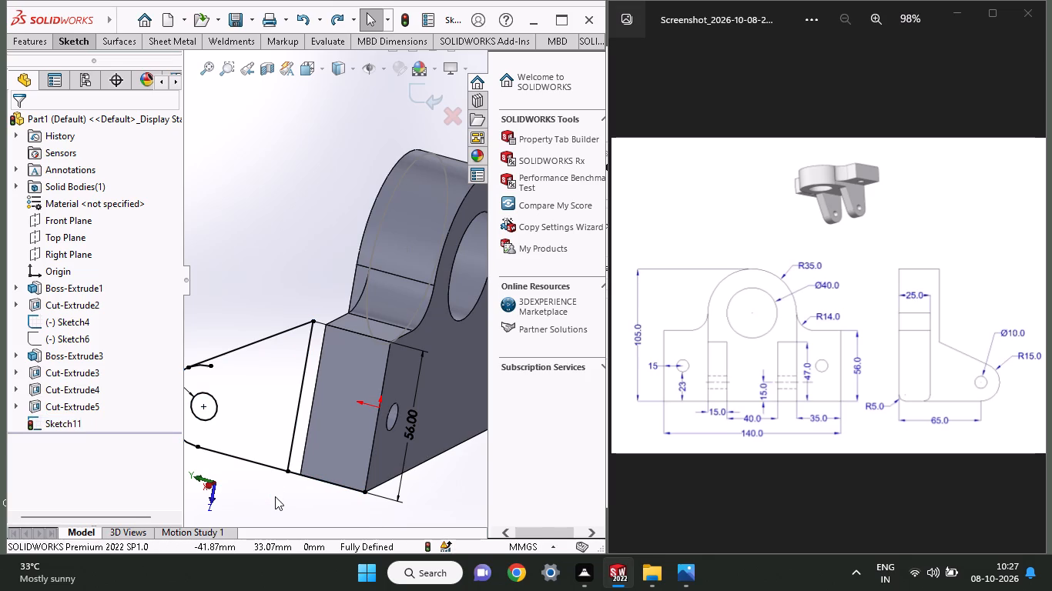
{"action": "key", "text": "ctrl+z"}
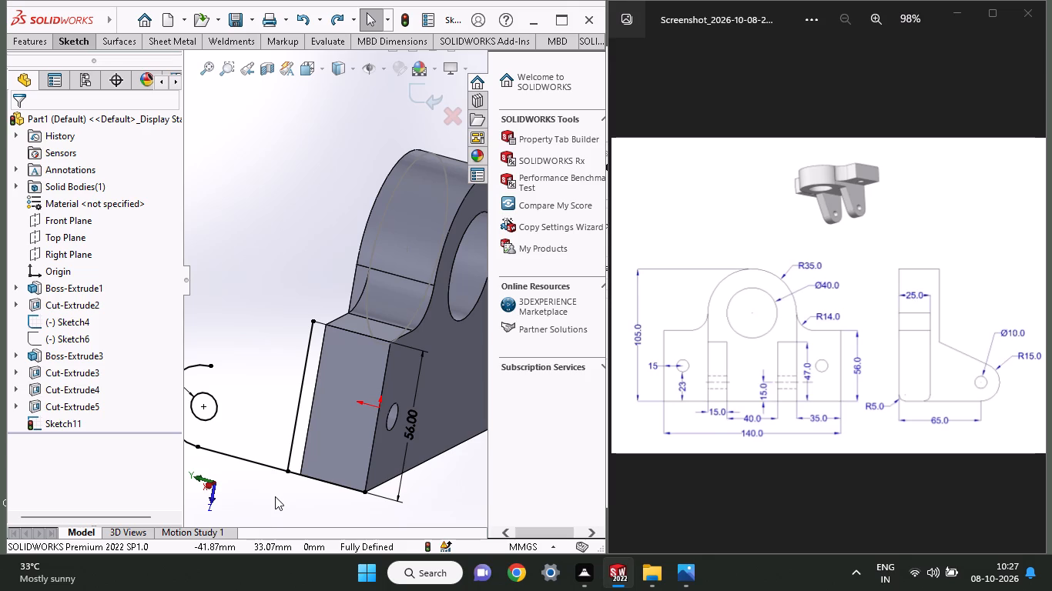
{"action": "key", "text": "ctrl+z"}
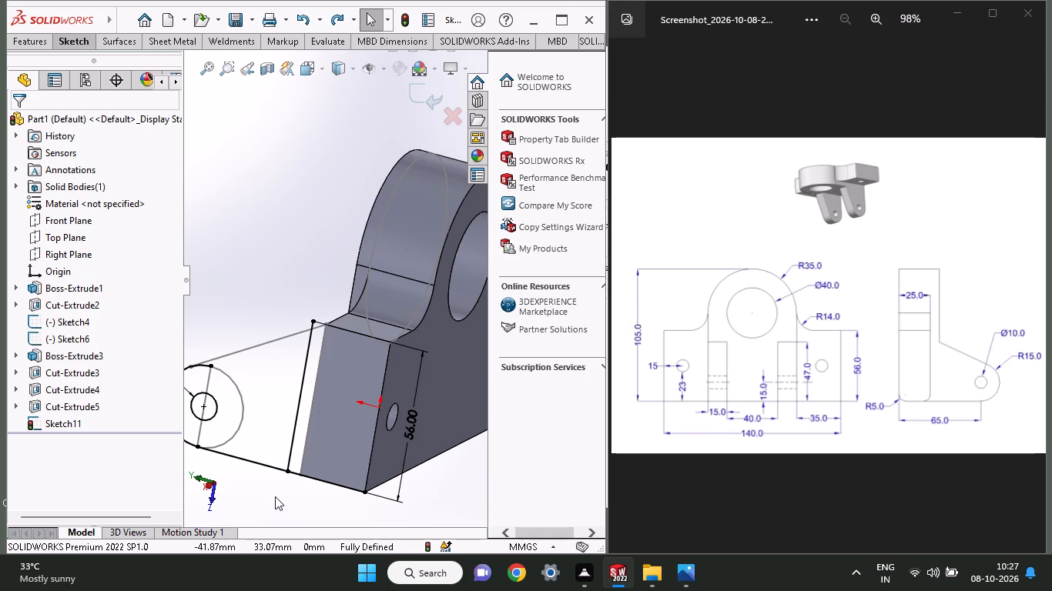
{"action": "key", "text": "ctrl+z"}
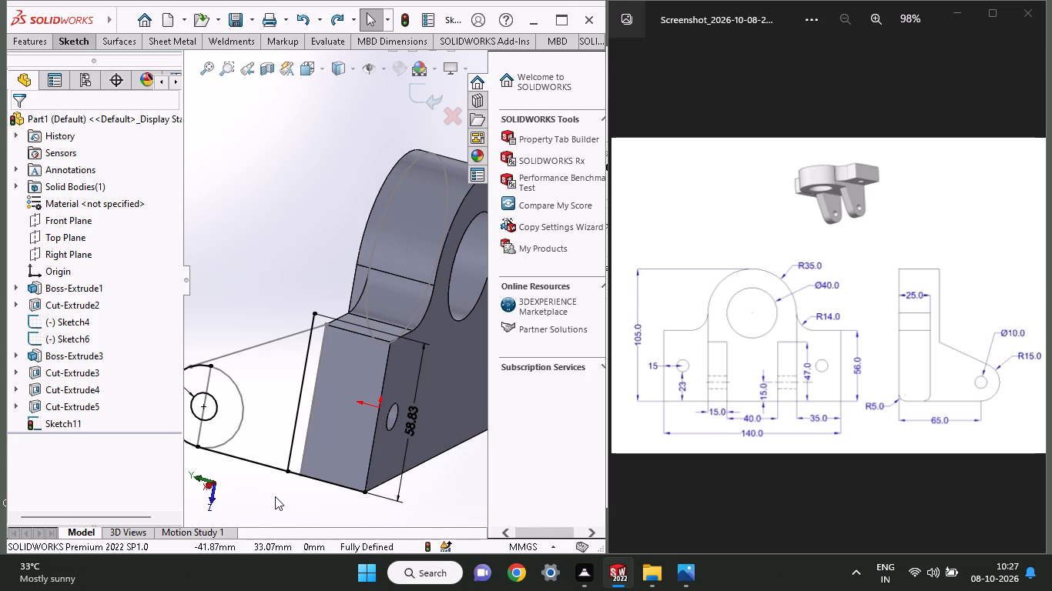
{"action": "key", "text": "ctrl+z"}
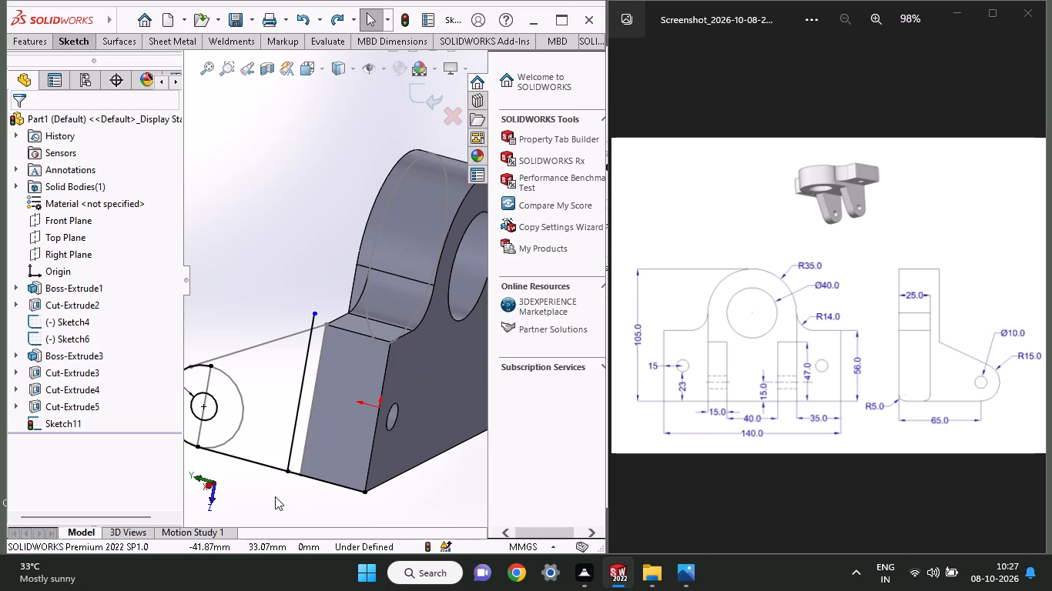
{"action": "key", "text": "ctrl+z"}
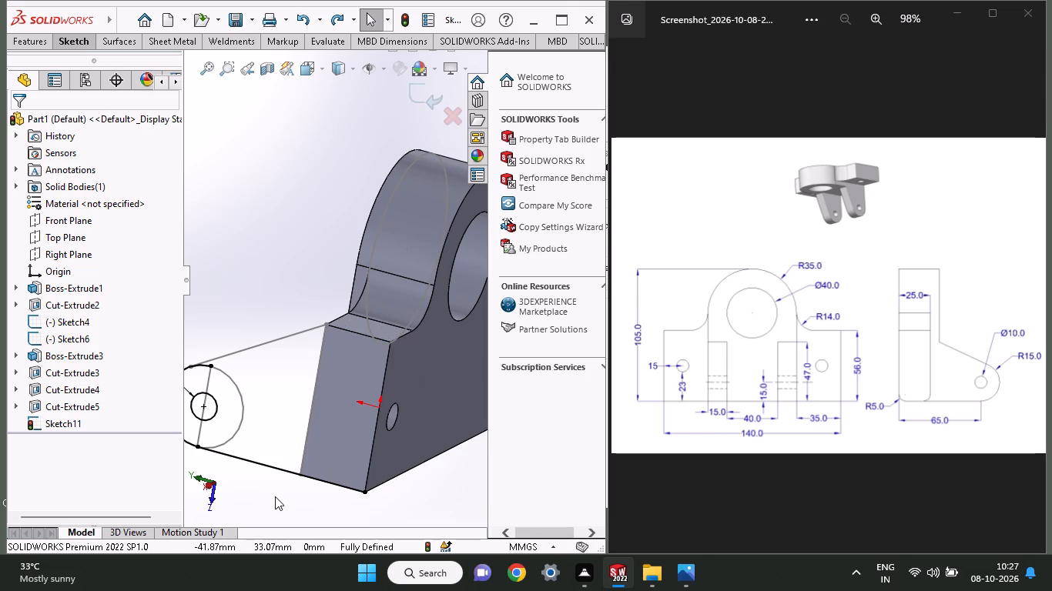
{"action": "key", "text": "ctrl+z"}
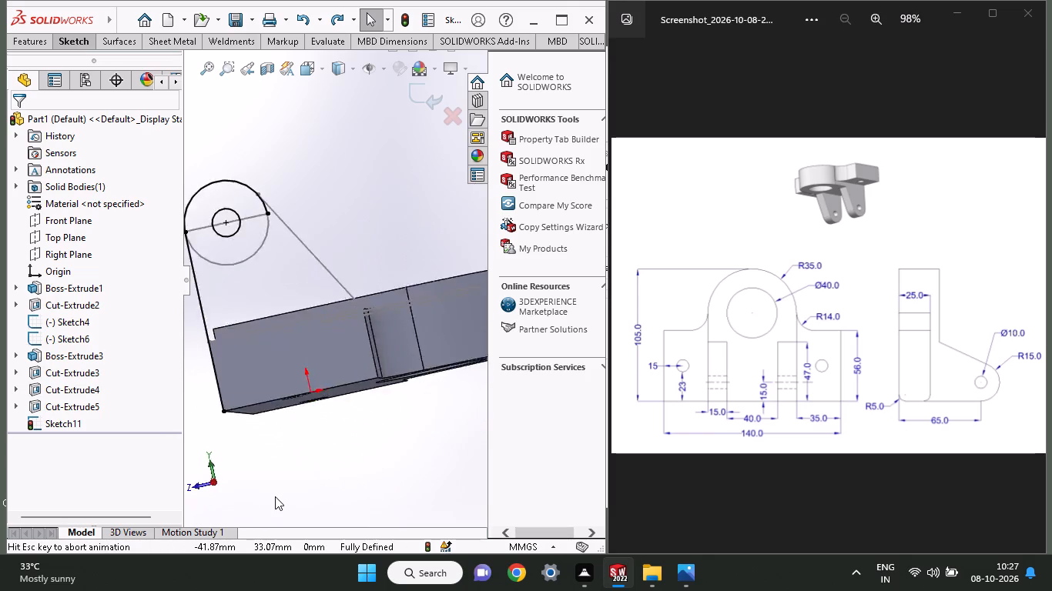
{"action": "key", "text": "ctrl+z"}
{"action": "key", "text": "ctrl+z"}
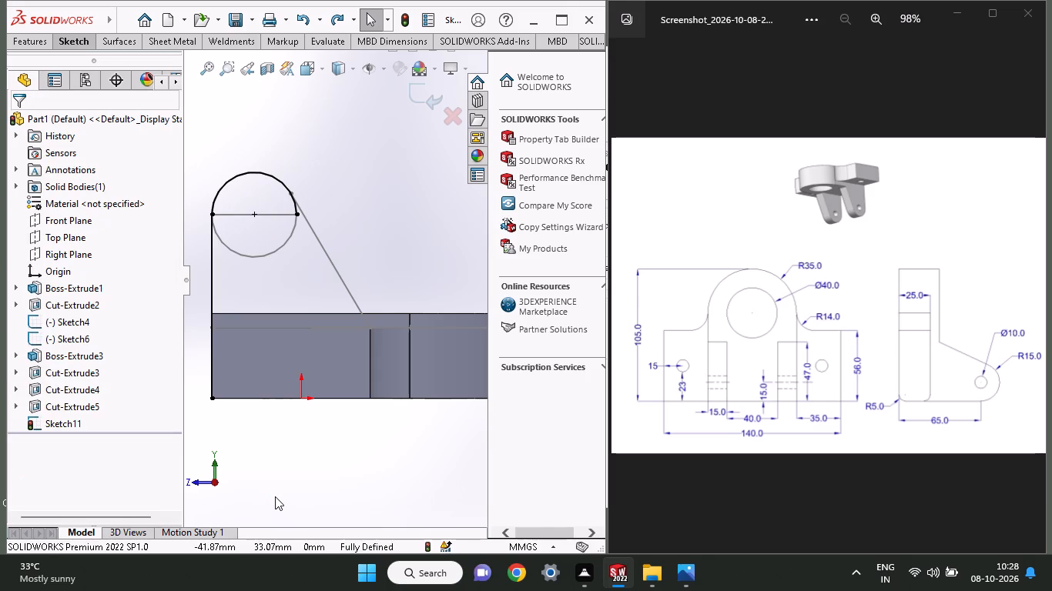
Undo the remaining lug sketch edits and the second ear hole's cut, back to its circle's unedited diameter dimension.
{"action": "key", "text": "ctrl+z"}
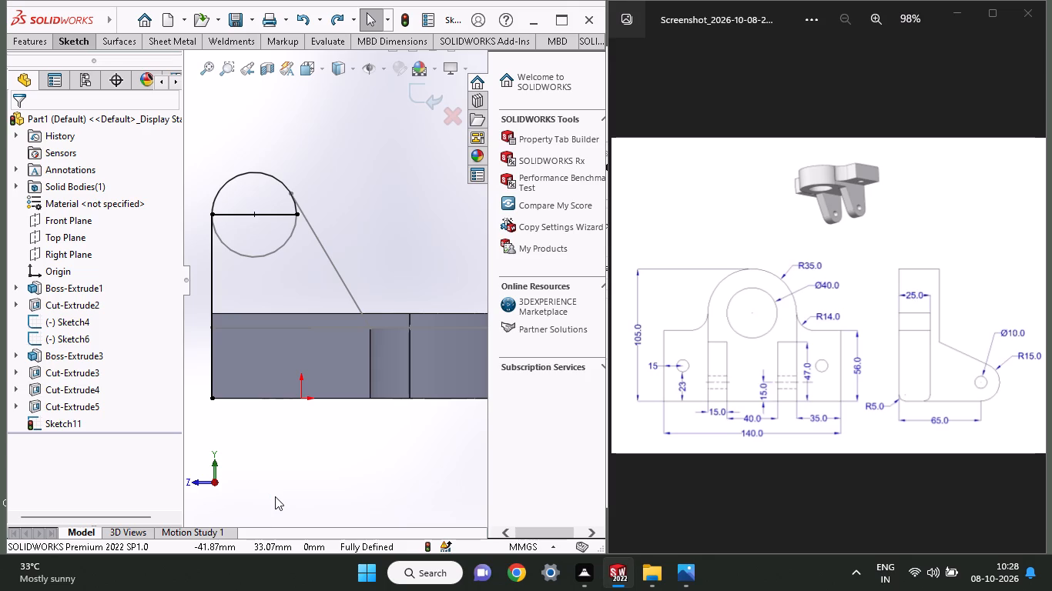
{"action": "key", "text": "ctrl+z"}
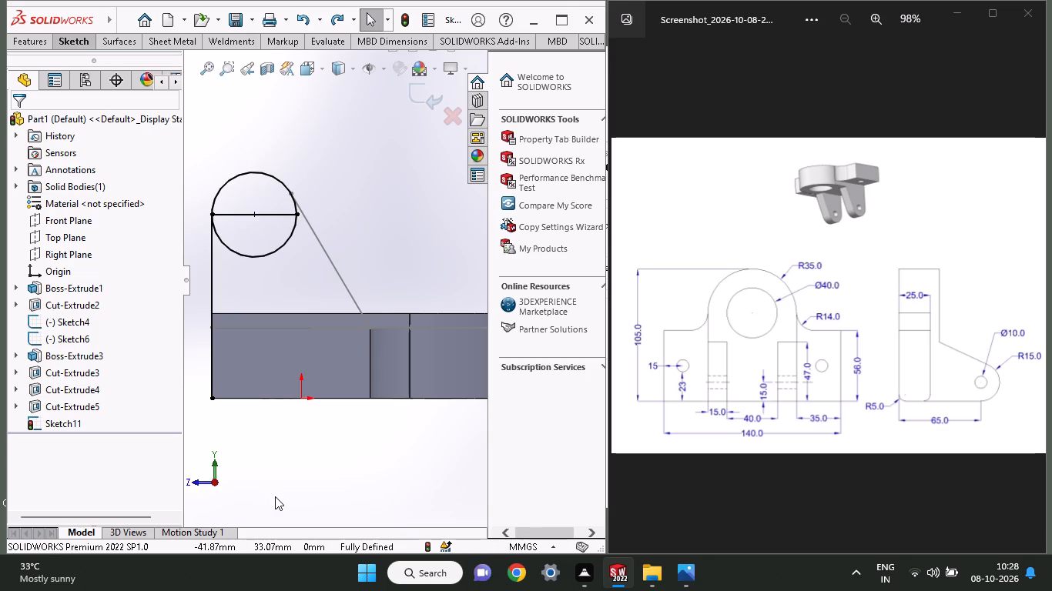
{"action": "key", "text": "ctrl+z"}
{"action": "key", "text": "ctrl+z"}
{"action": "key", "text": "ctrl+z"}
{"action": "key", "text": "ctrl+z"}
{"action": "key", "text": "ctrl+z"}
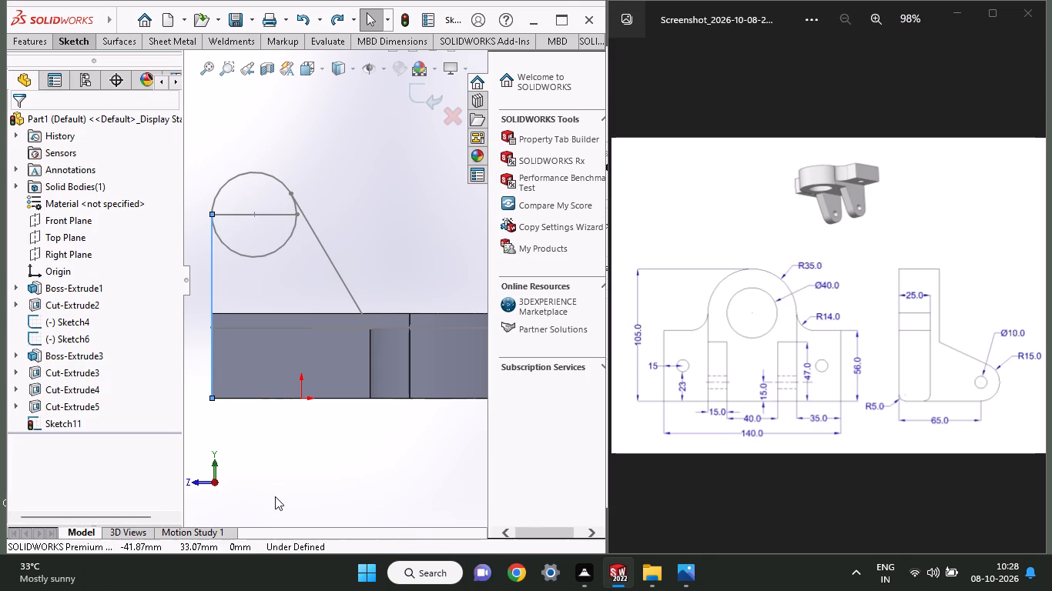
{"action": "key", "text": "ctrl+z"}
{"action": "key", "text": "ctrl+z"}
{"action": "key", "text": "ctrl+z"}
{"action": "key", "text": "ctrl+z"}
{"action": "key", "text": "ctrl+z"}
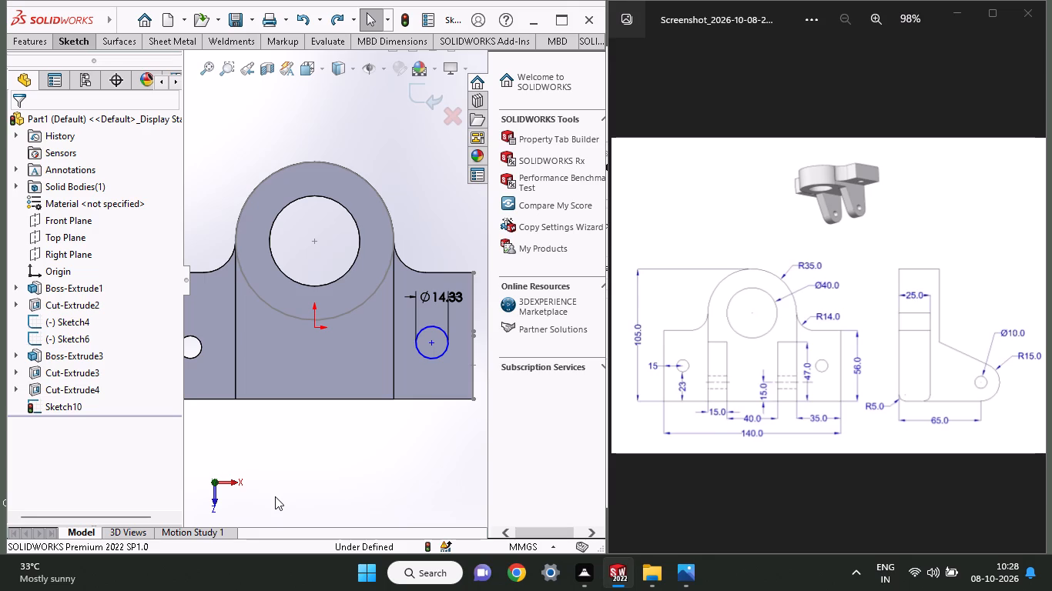
Set the diameter of the second ear hole's circle to 10 mm.
{"action": "scroll", "coordinate": [275, 496], "scroll_direction": "up", "scroll_amount": 1}
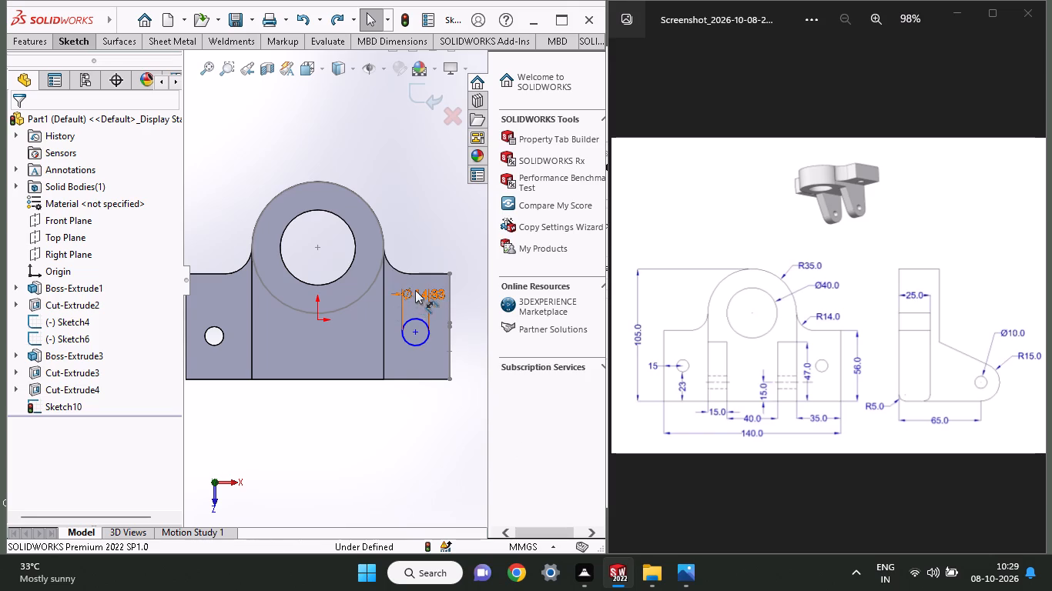
{"action": "double_click", "coordinate": [436, 298]}
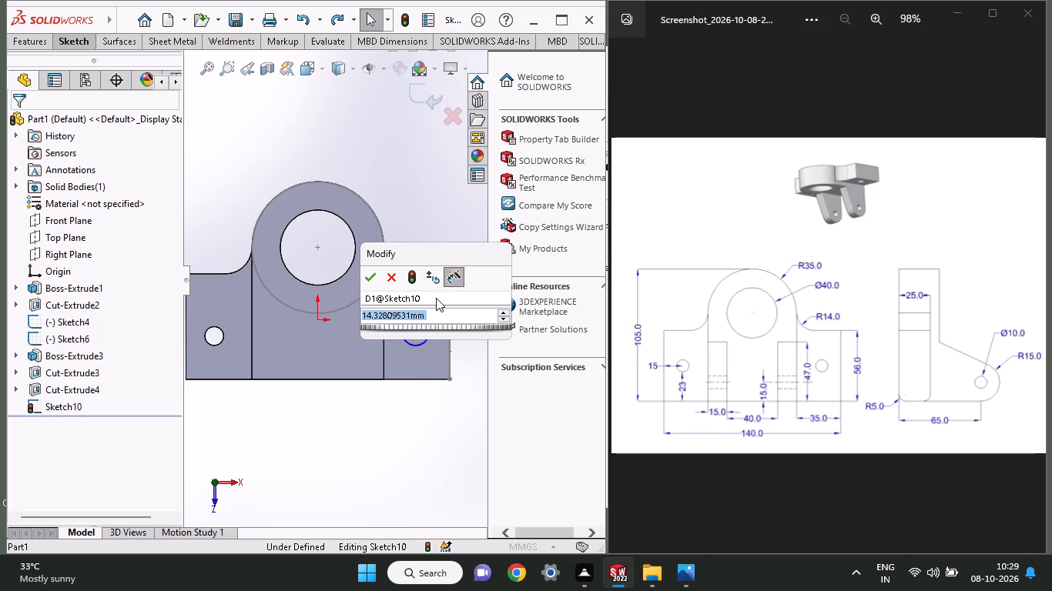
{"action": "type", "text": "10"}
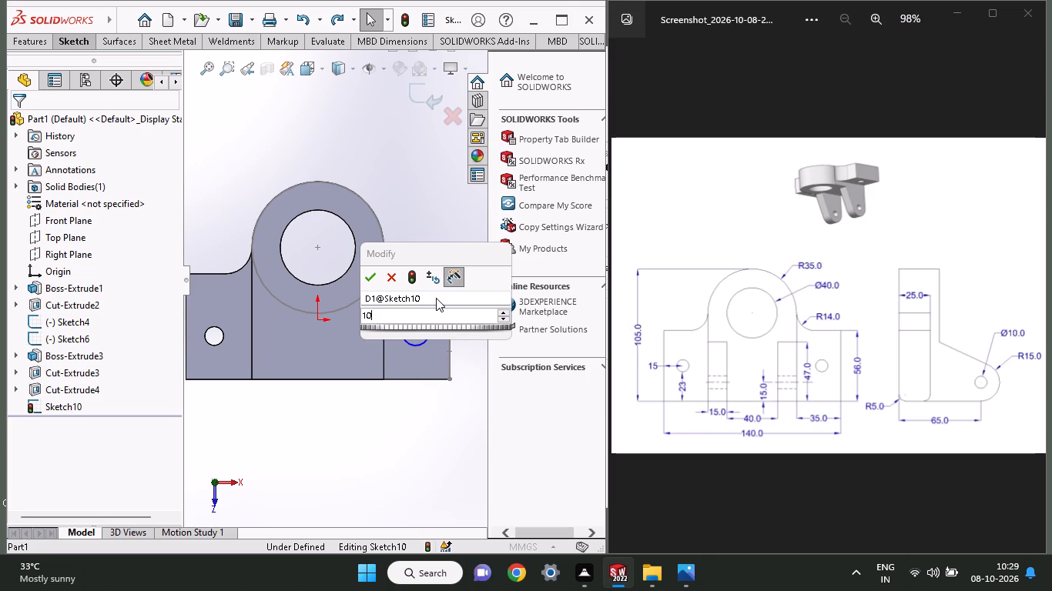
{"action": "key", "text": "Return"}
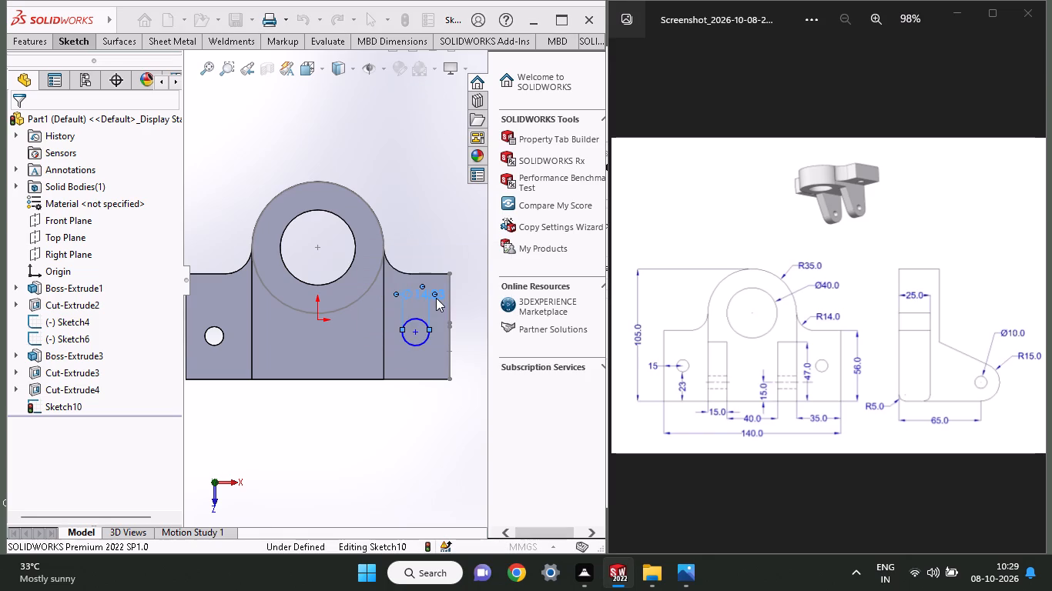
Cut-extrude the 10 mm circle through the plate's ear, blind 393 mm in both directions.
{"action": "left_click", "coordinate": [34, 43]}
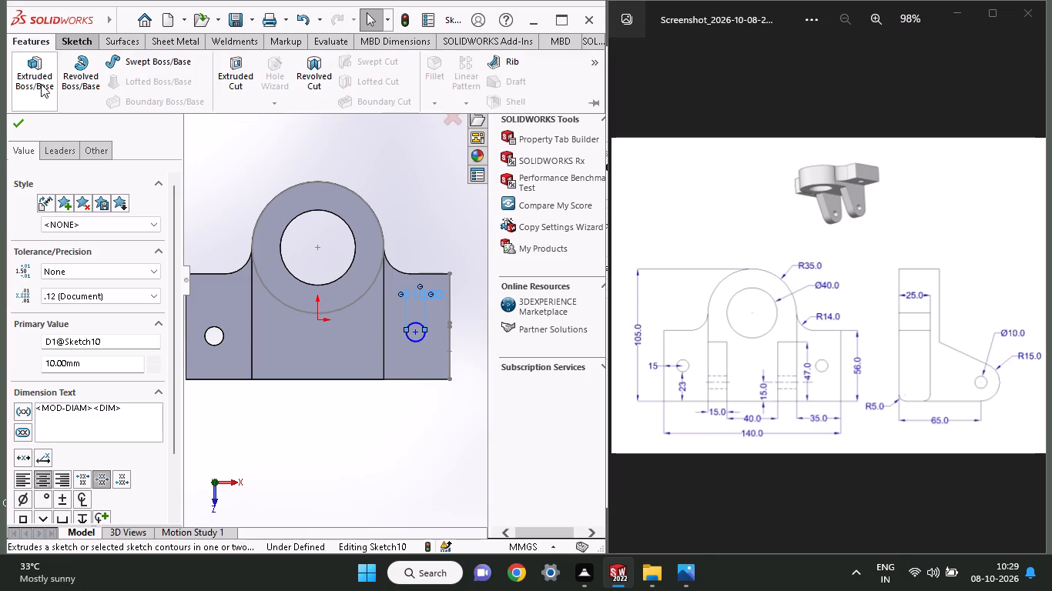
{"action": "left_click", "coordinate": [225, 85]}
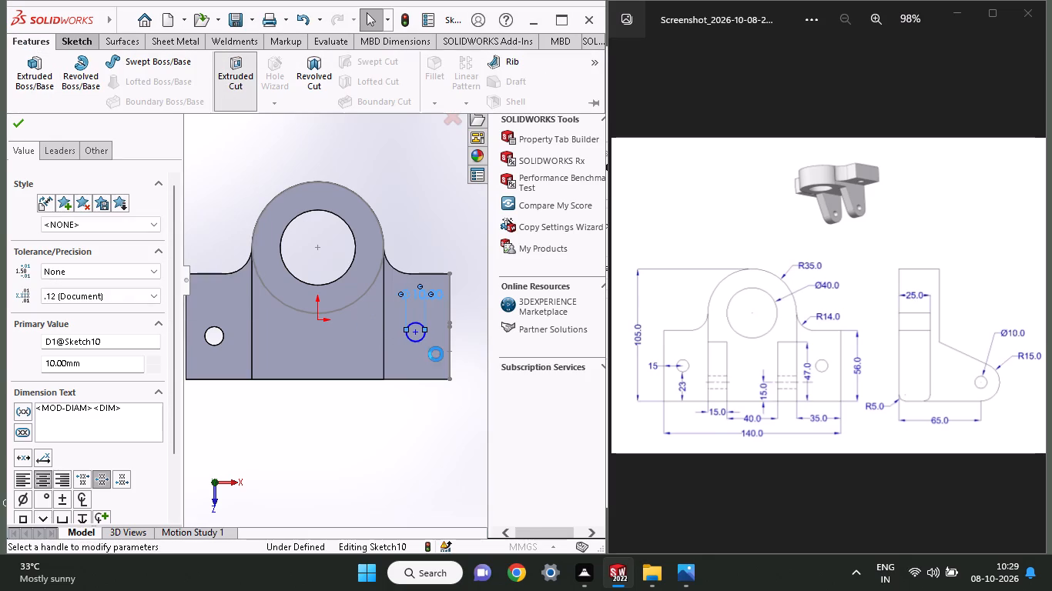
{"action": "middle_click_drag", "start_coordinate": [435, 350], "coordinate": [373, 360]}
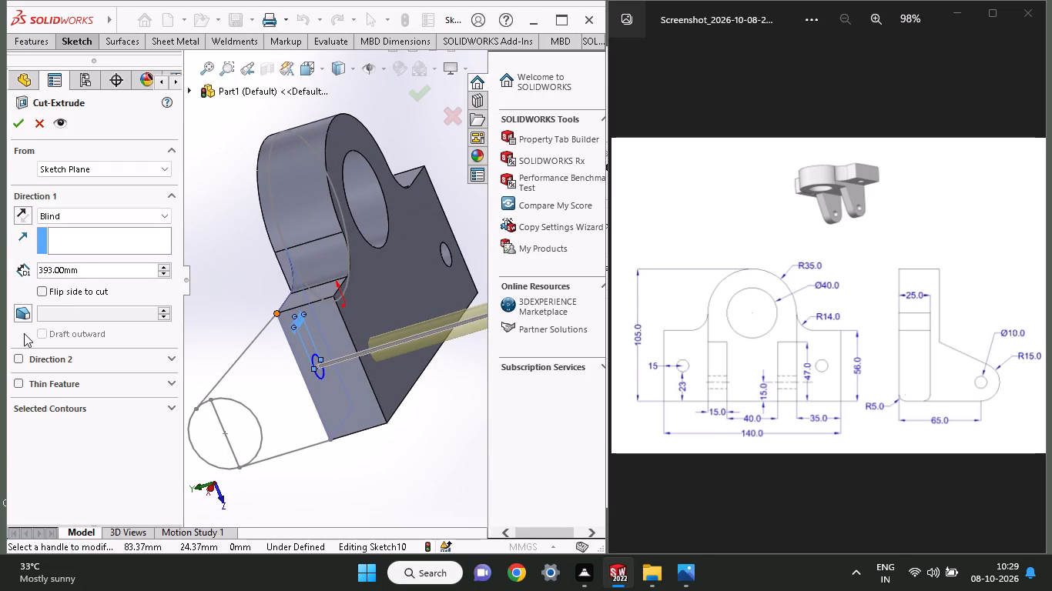
{"action": "left_click", "coordinate": [22, 362]}
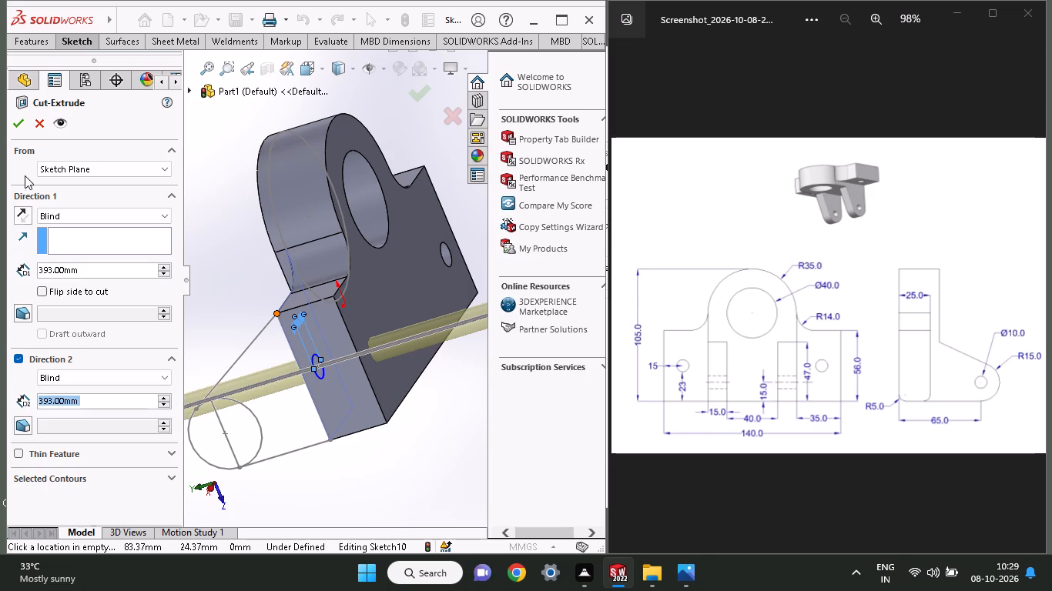
{"action": "left_click", "coordinate": [20, 116]}
Hide the old lug profile sketch, with its circle and lines, at the plate's end.
{"action": "scroll", "coordinate": [20, 116], "scroll_direction": "down", "scroll_amount": 1}
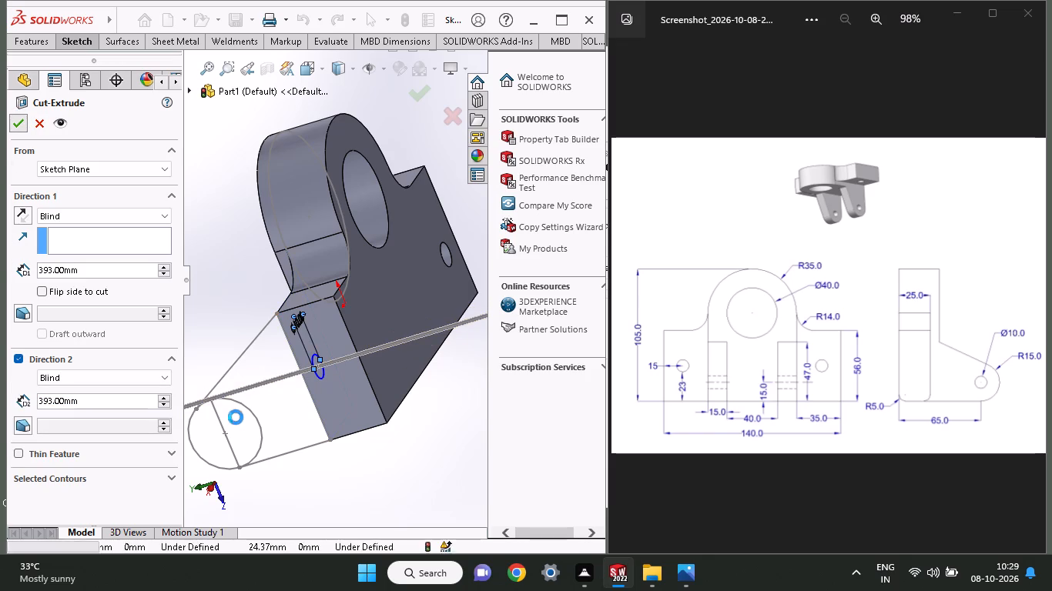
{"action": "middle_click_drag", "start_coordinate": [283, 430], "coordinate": [323, 433]}
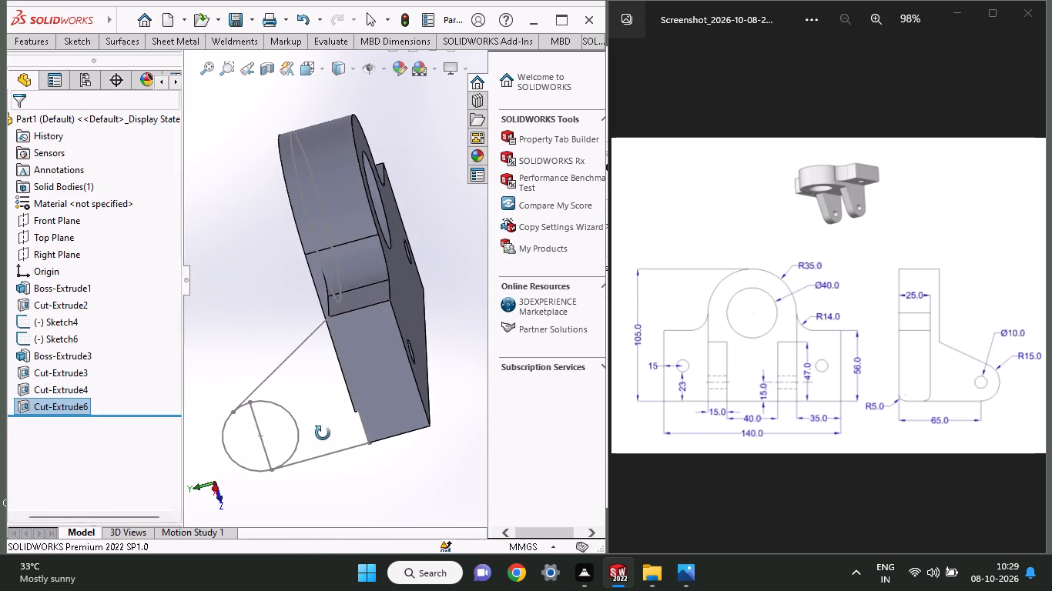
{"action": "middle_click_drag", "start_coordinate": [323, 433], "coordinate": [404, 418]}
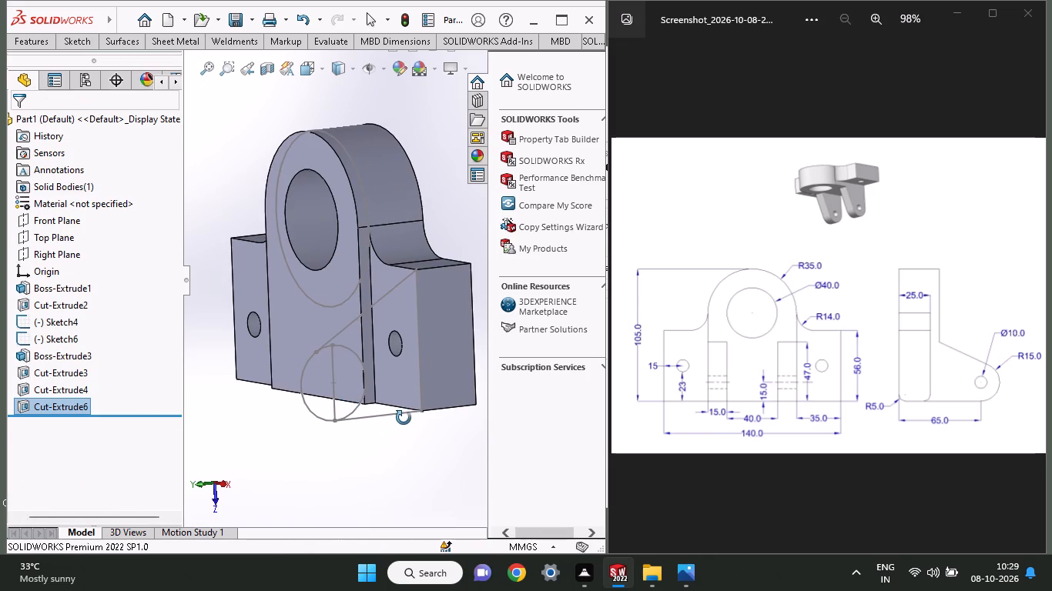
{"action": "middle_click_drag", "start_coordinate": [404, 418], "coordinate": [401, 419]}
{"action": "scroll", "coordinate": [188, 466], "scroll_direction": "up", "scroll_amount": 1}
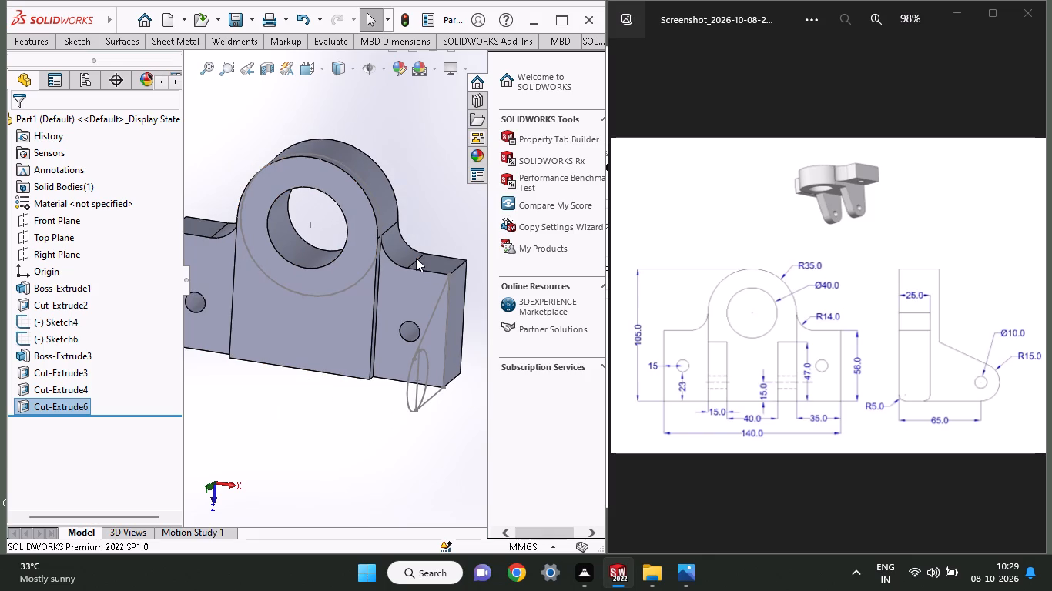
{"action": "middle_click_drag", "start_coordinate": [411, 261], "coordinate": [367, 273]}
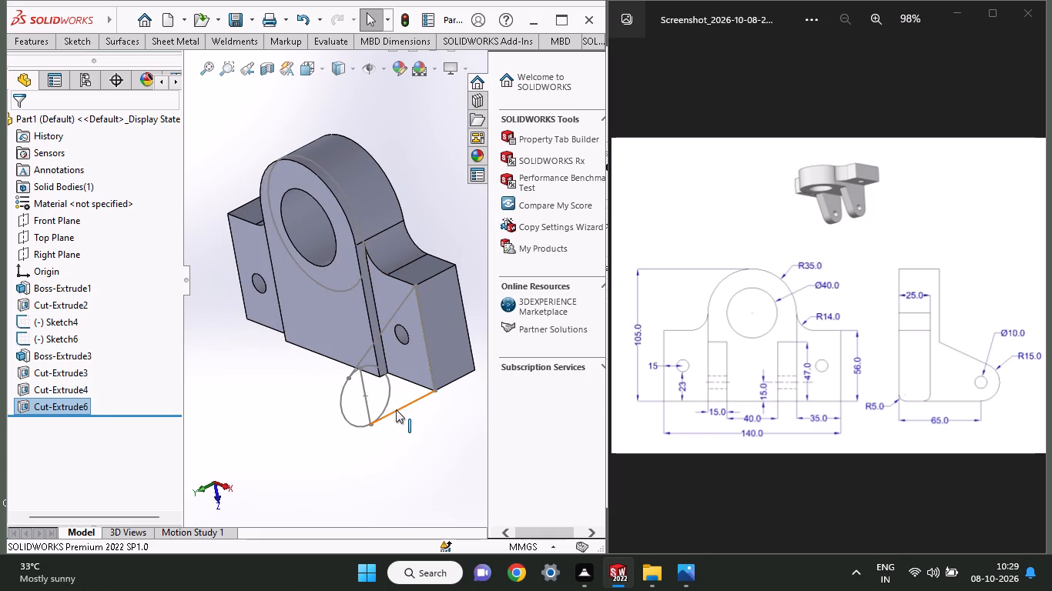
{"action": "left_click", "coordinate": [396, 409]}
{"action": "right_click", "coordinate": [396, 409]}
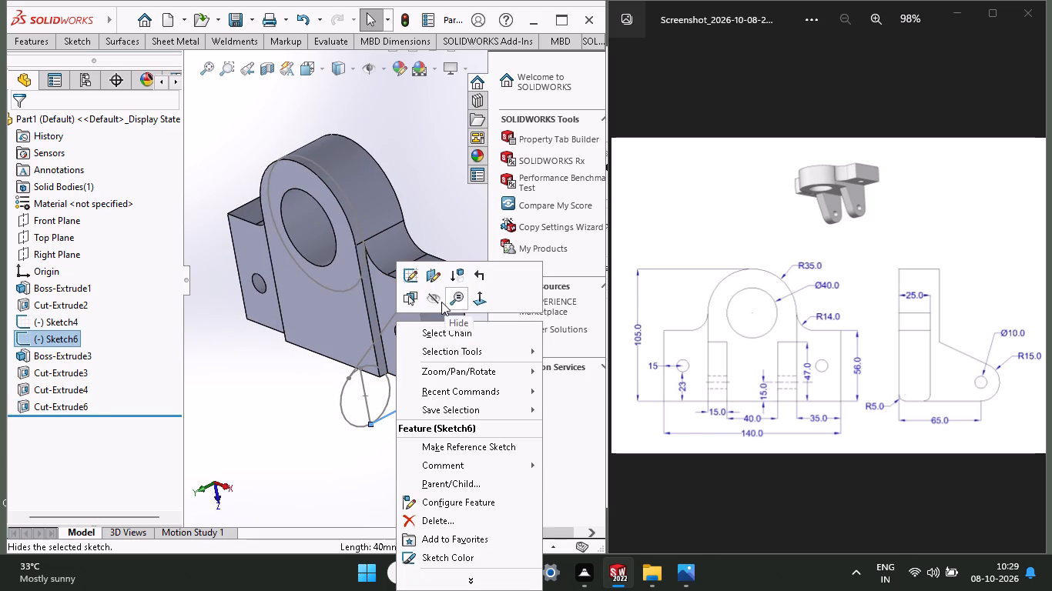
{"action": "left_click", "coordinate": [441, 302]}
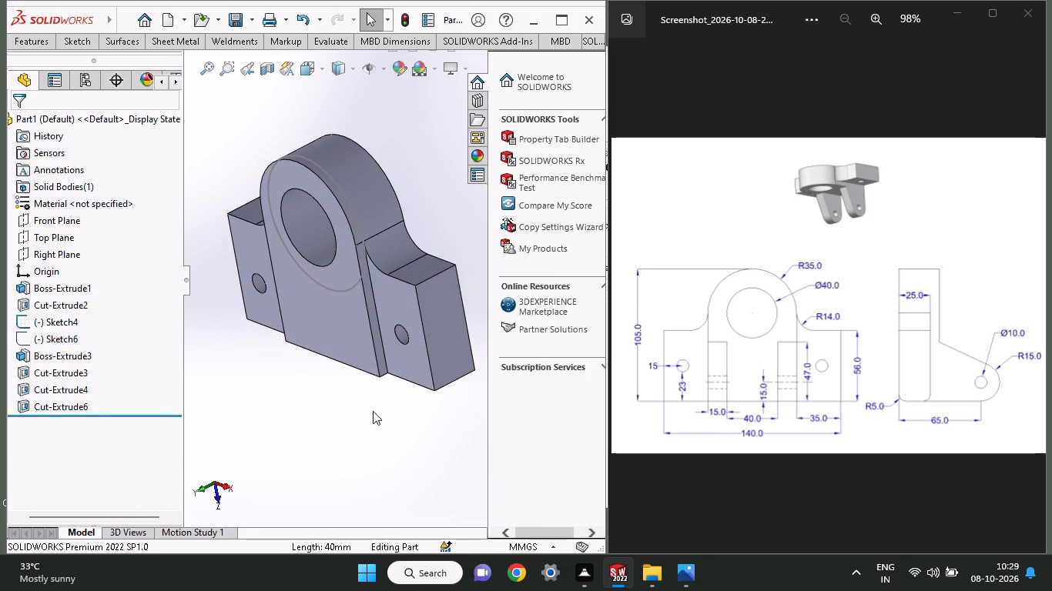
Start a new sketch on the narrow side face of the raised central boss.
{"action": "middle_click_drag", "start_coordinate": [373, 411], "coordinate": [331, 402]}
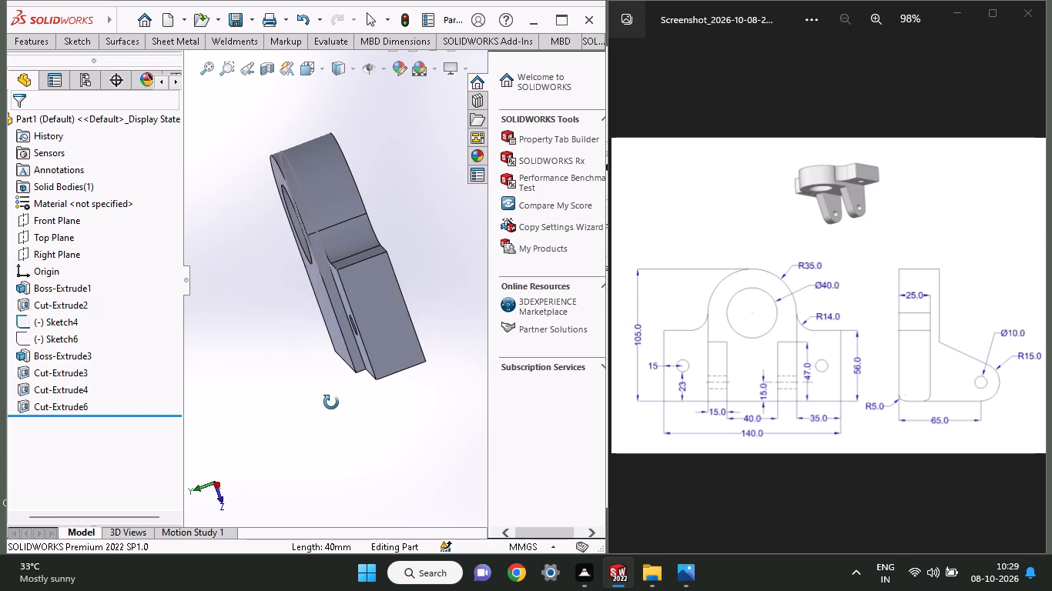
{"action": "middle_click_drag", "start_coordinate": [331, 402], "coordinate": [323, 390]}
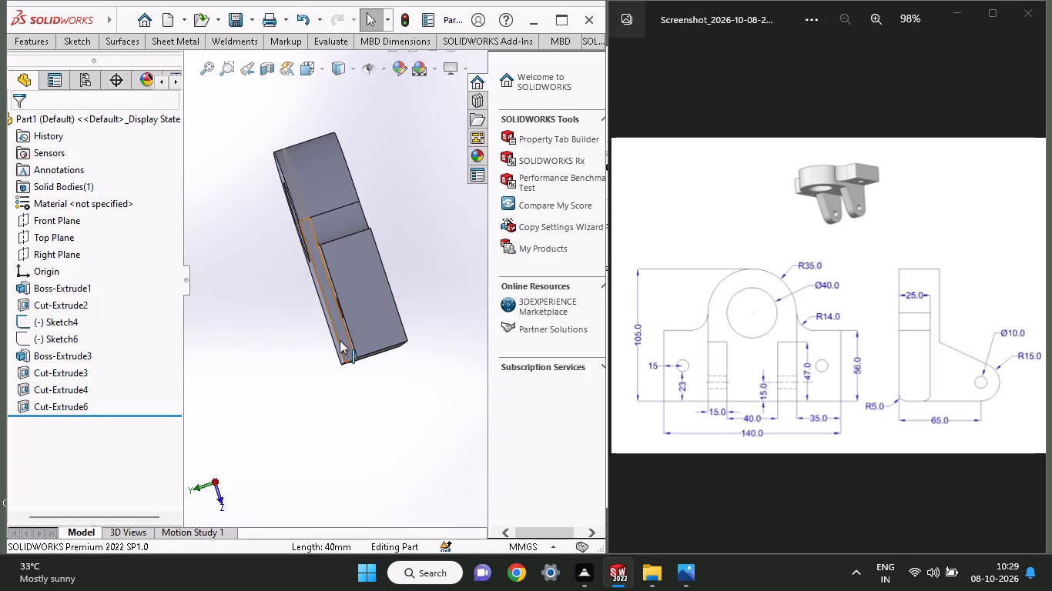
{"action": "left_click", "coordinate": [341, 332]}
{"action": "left_click", "coordinate": [410, 286]}
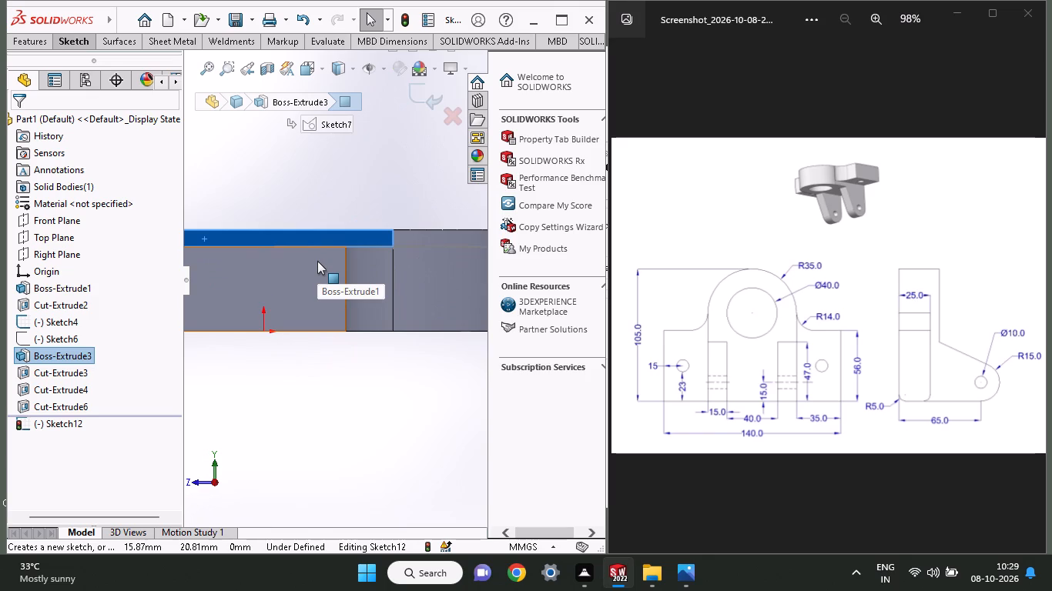
Sketch a vertical line about 40 mm long outward from the outer corner of the boss's narrow side face.
{"action": "scroll", "coordinate": [317, 261], "scroll_direction": "up", "scroll_amount": 3, "text": "ctrl"}
{"action": "scroll", "coordinate": [317, 261], "scroll_direction": "down", "scroll_amount": 2, "text": "ctrl"}
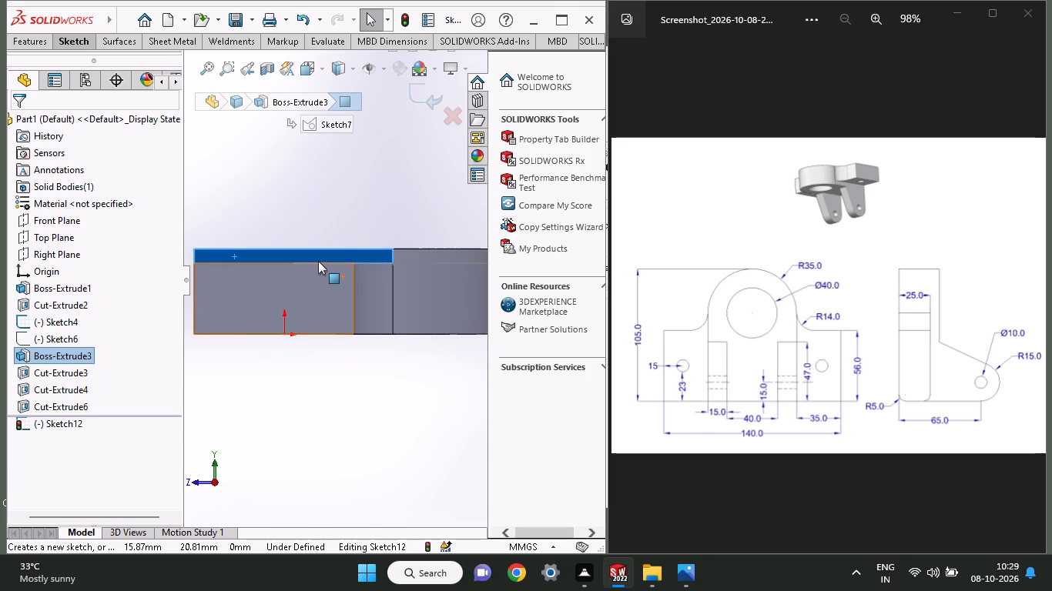
{"action": "left_click", "coordinate": [70, 45]}
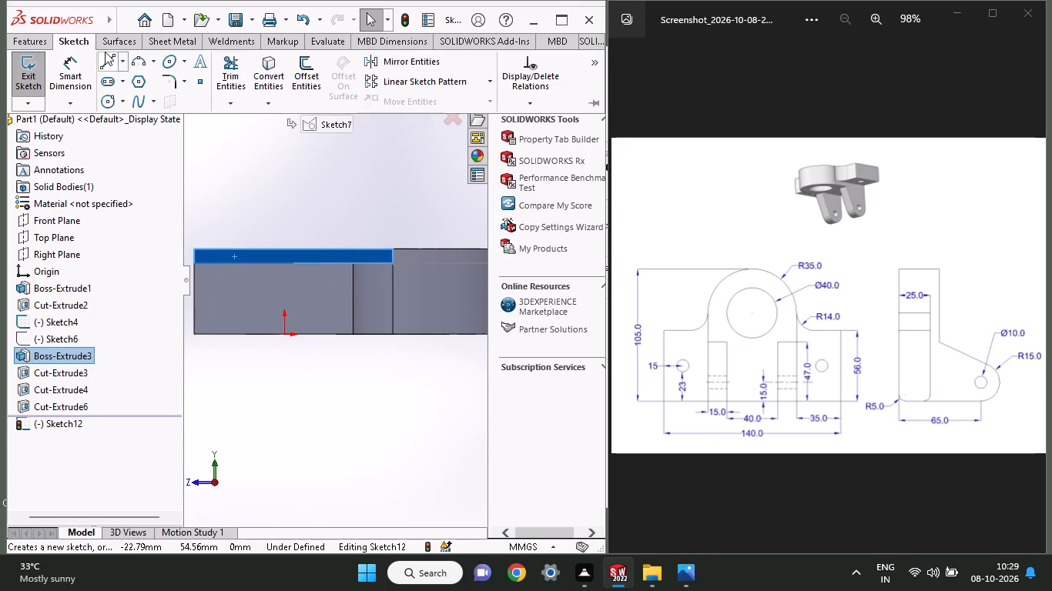
{"action": "left_click", "coordinate": [104, 69]}
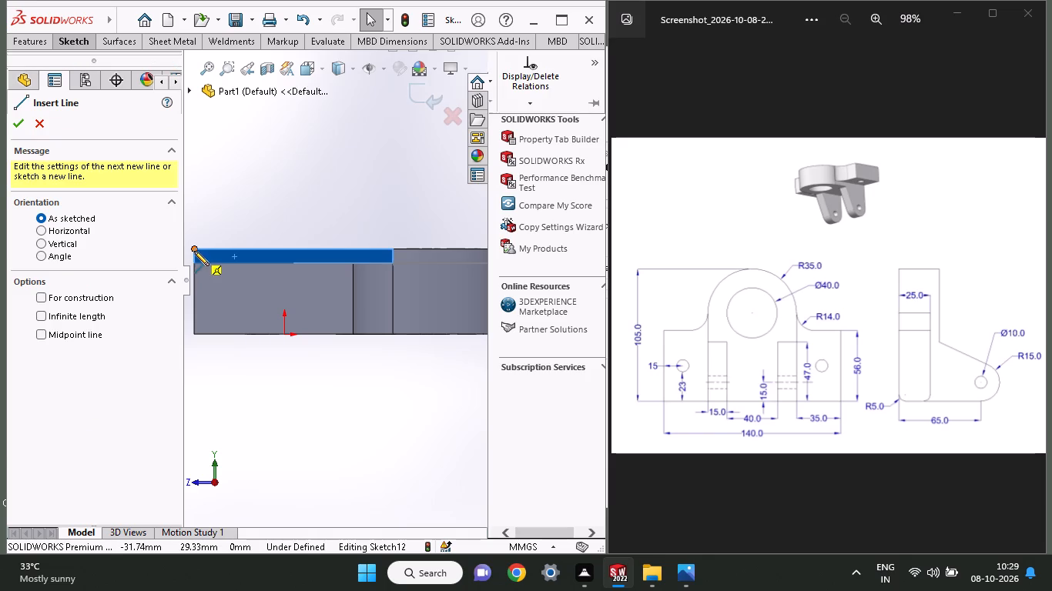
{"action": "left_click", "coordinate": [194, 251]}
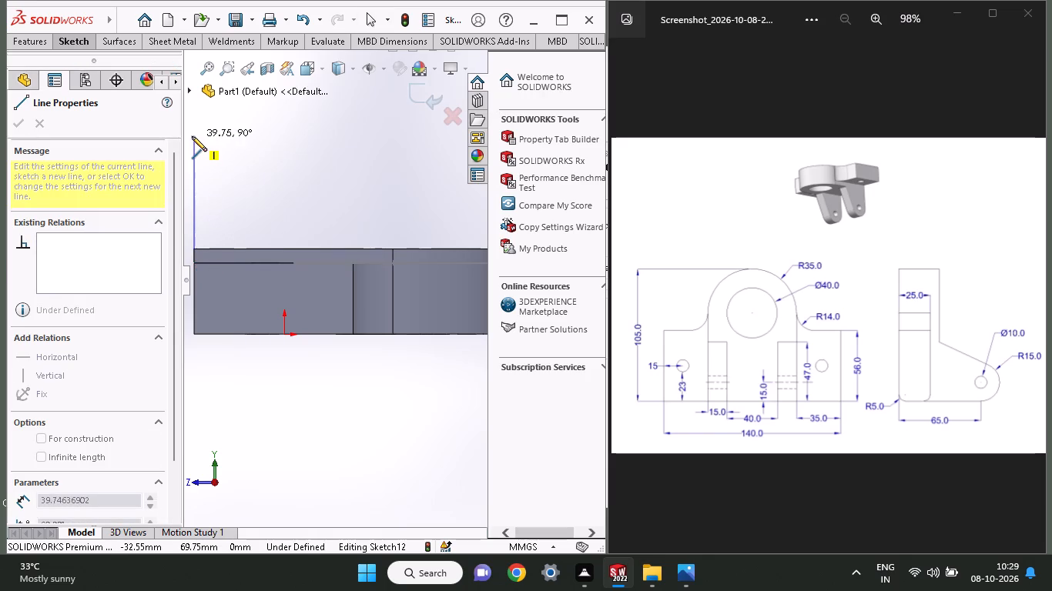
{"action": "left_click", "coordinate": [192, 136]}
{"action": "right_click", "coordinate": [231, 128]}
{"action": "left_click", "coordinate": [238, 142]}
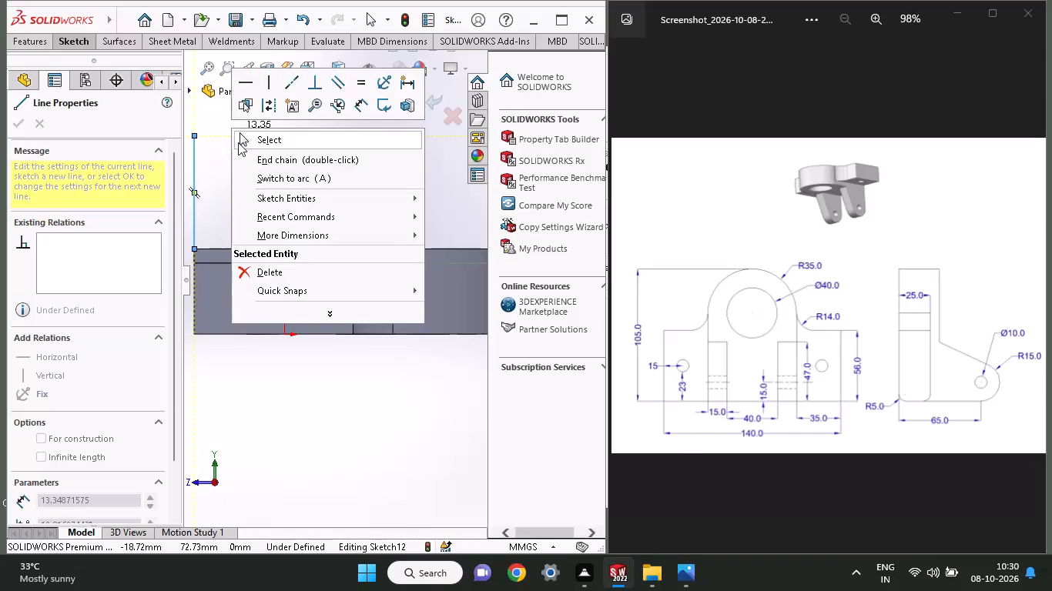
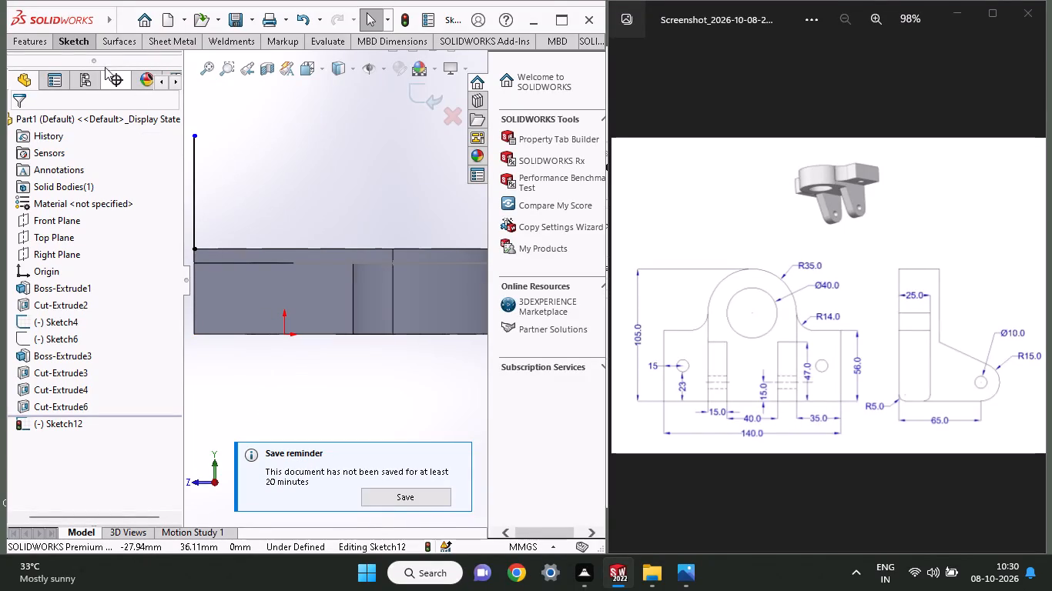
Dimension the vertical distance from the plate's bottom corner to the free end of the new vertical line as 65 mm.
{"action": "left_click", "coordinate": [75, 45]}
{"action": "left_click", "coordinate": [79, 73]}
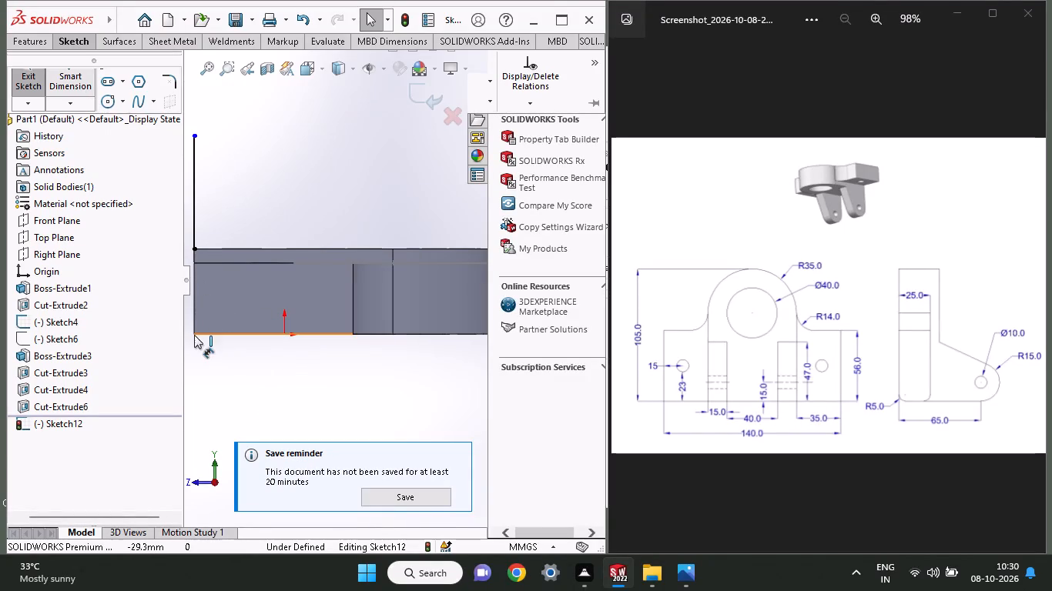
{"action": "left_click", "coordinate": [193, 332]}
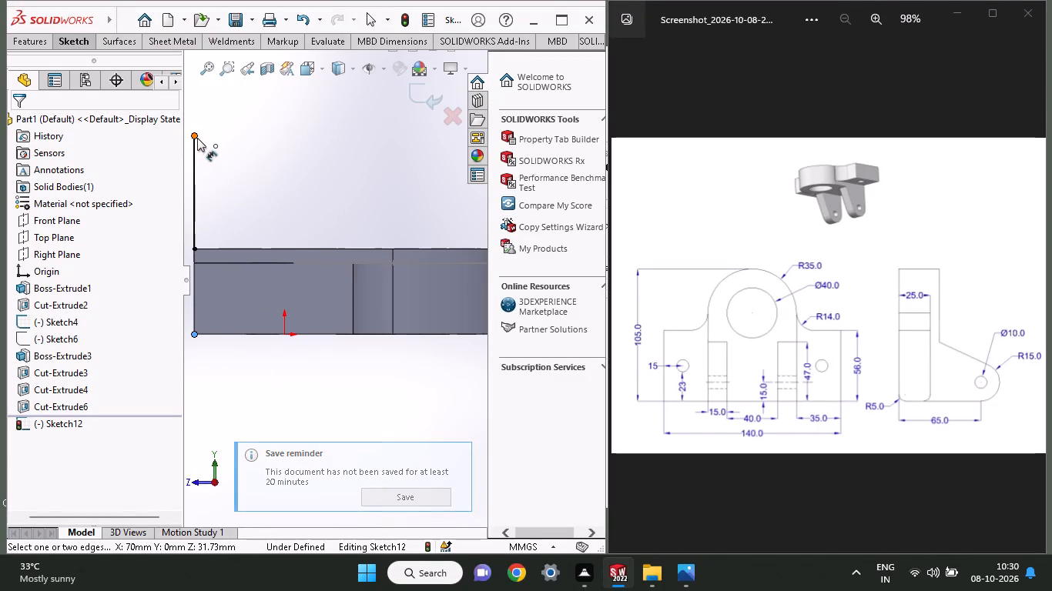
{"action": "left_click", "coordinate": [195, 136]}
{"action": "middle_click_drag", "start_coordinate": [239, 229], "coordinate": [578, 237]}
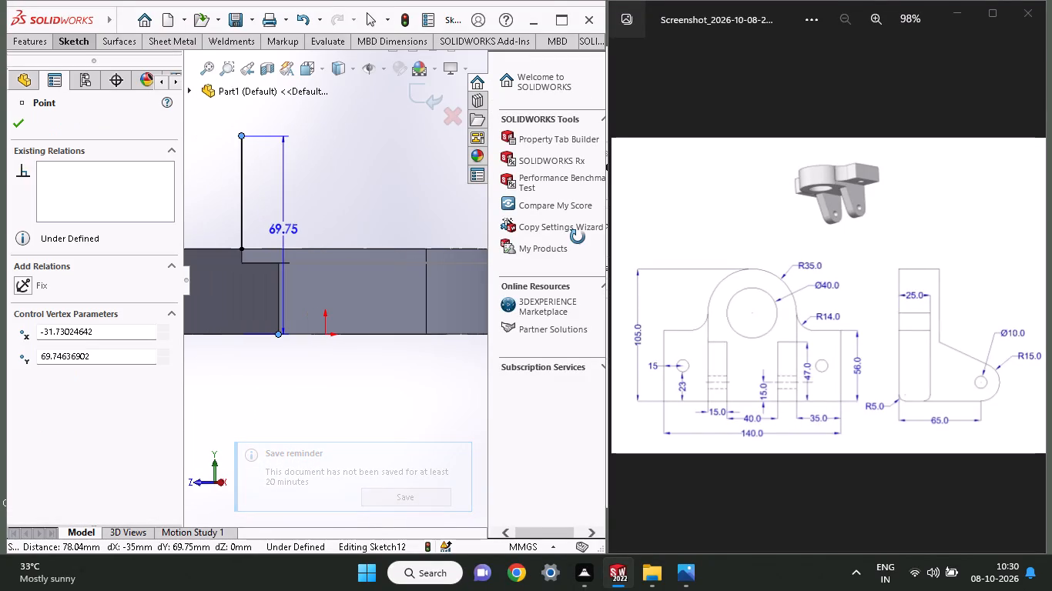
{"action": "middle_click_drag", "start_coordinate": [578, 237], "coordinate": [281, 236]}
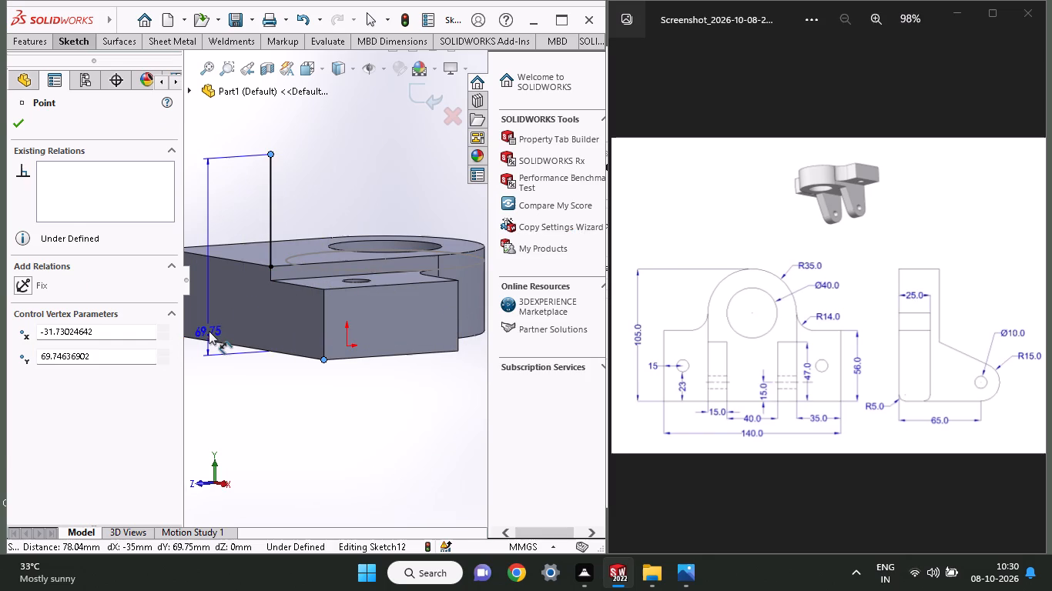
{"action": "left_click", "coordinate": [209, 331]}
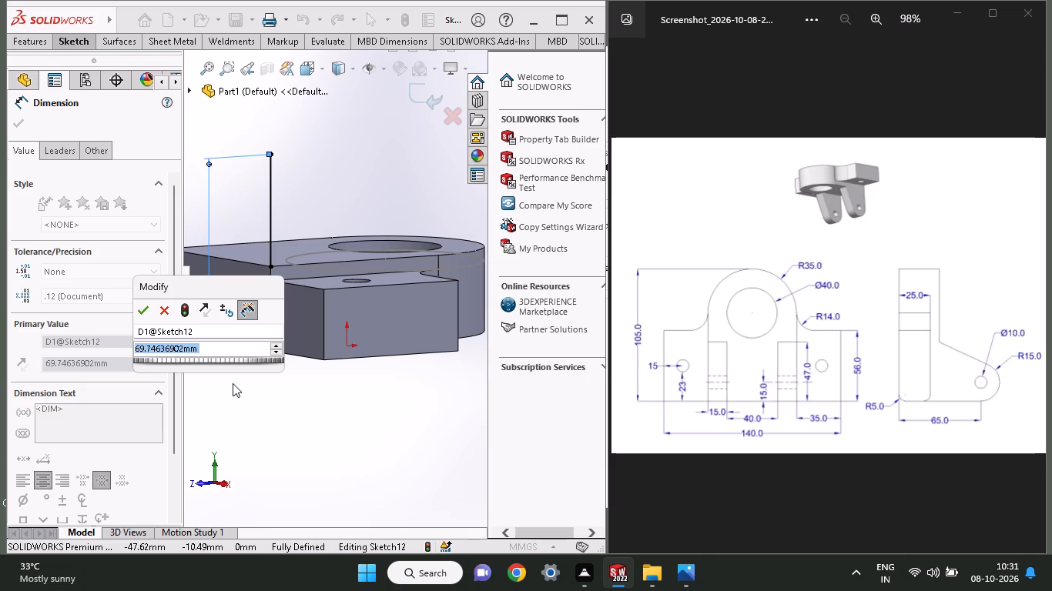
{"action": "key", "text": "6"}
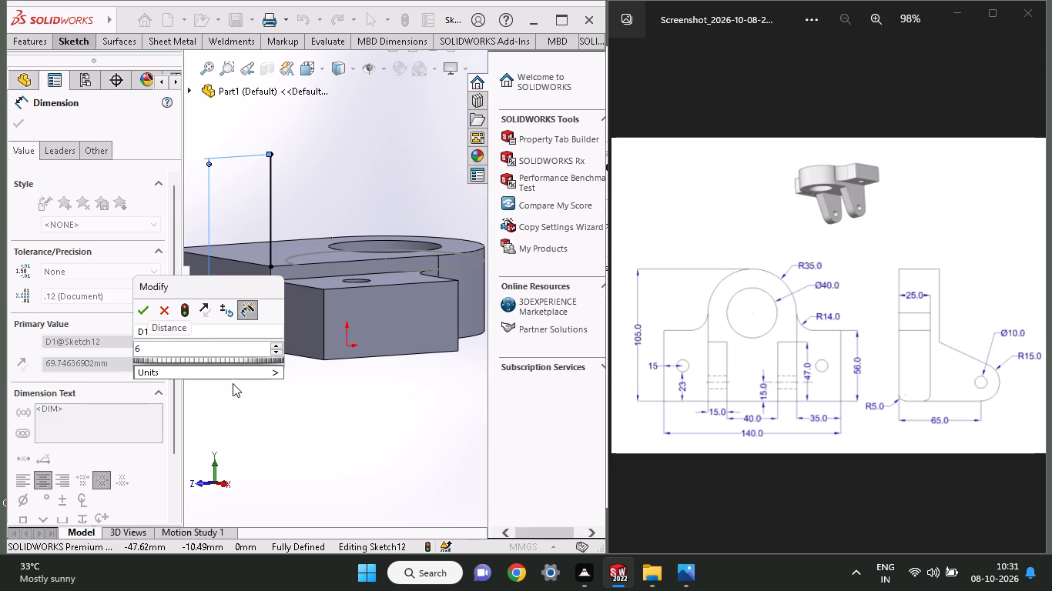
{"action": "key", "text": "BackSpace"}
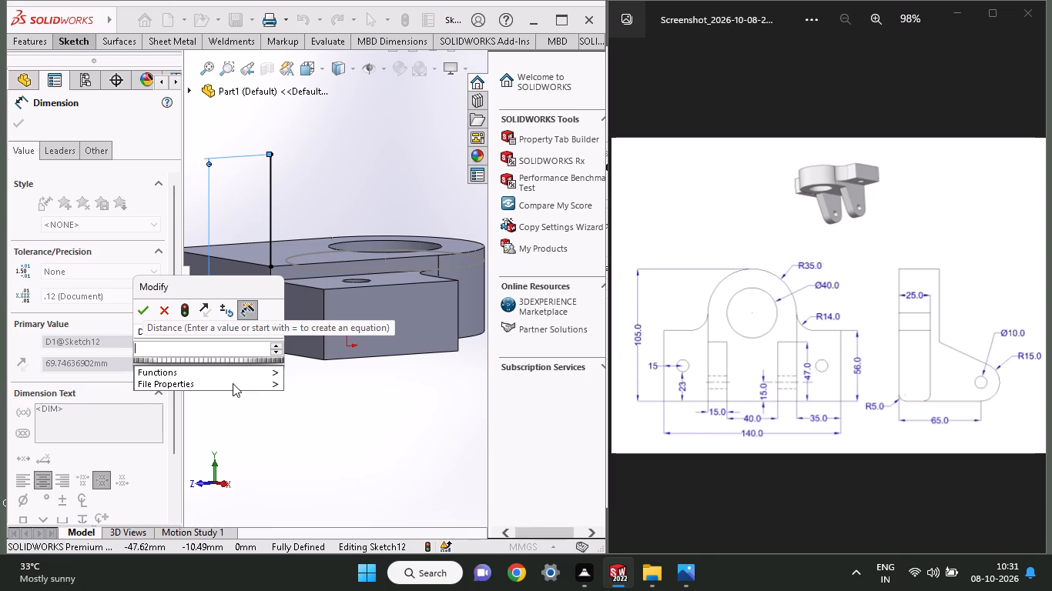
{"action": "key", "text": "8"}
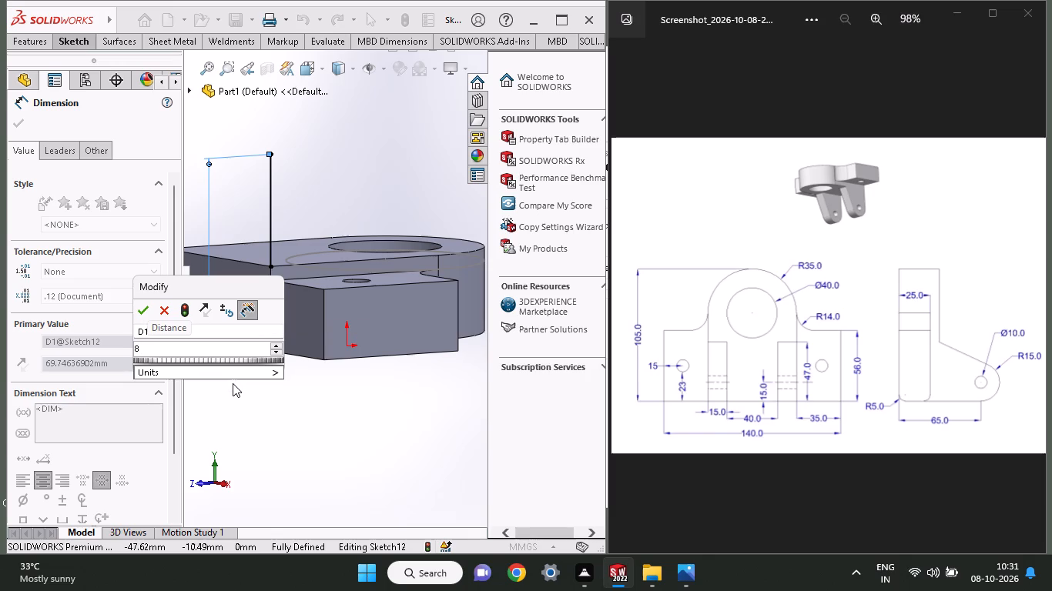
{"action": "key", "text": "BackSpace"}
{"action": "key", "text": "6"}
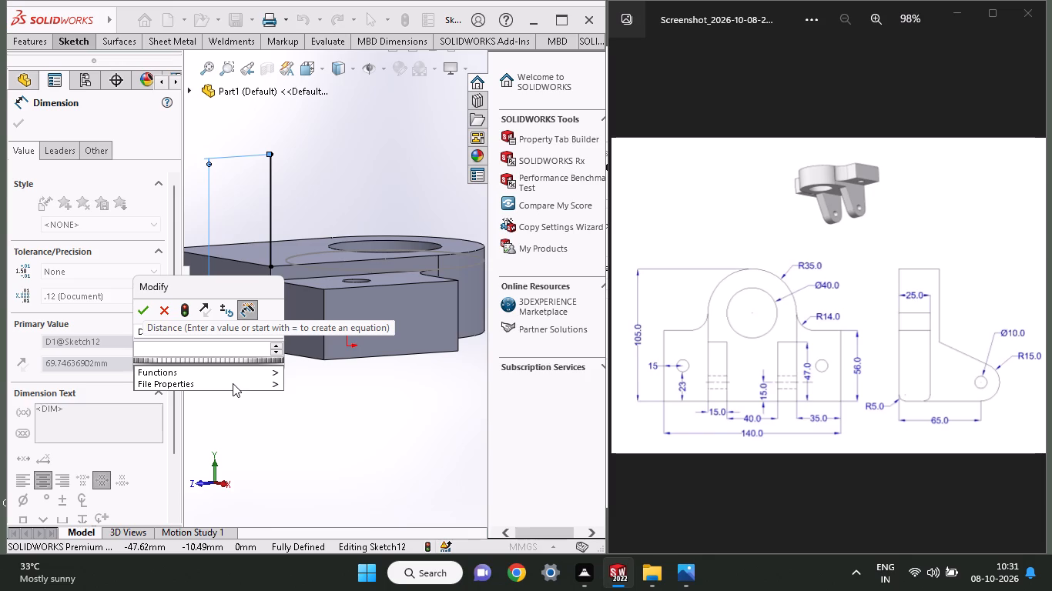
{"action": "key", "text": "5"}
{"action": "key", "text": "Return"}
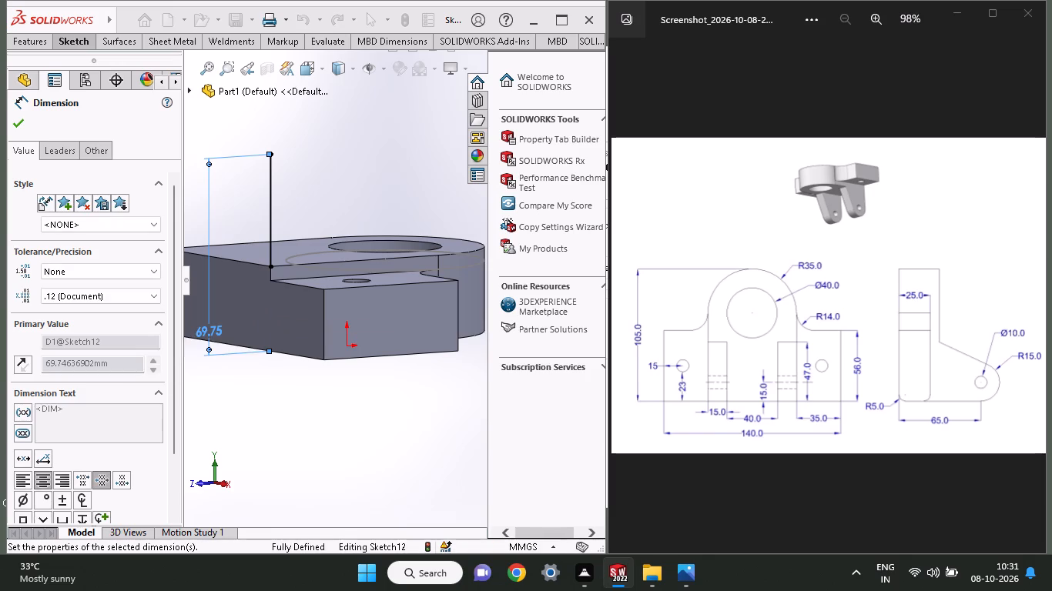
{"action": "left_click", "coordinate": [19, 118]}
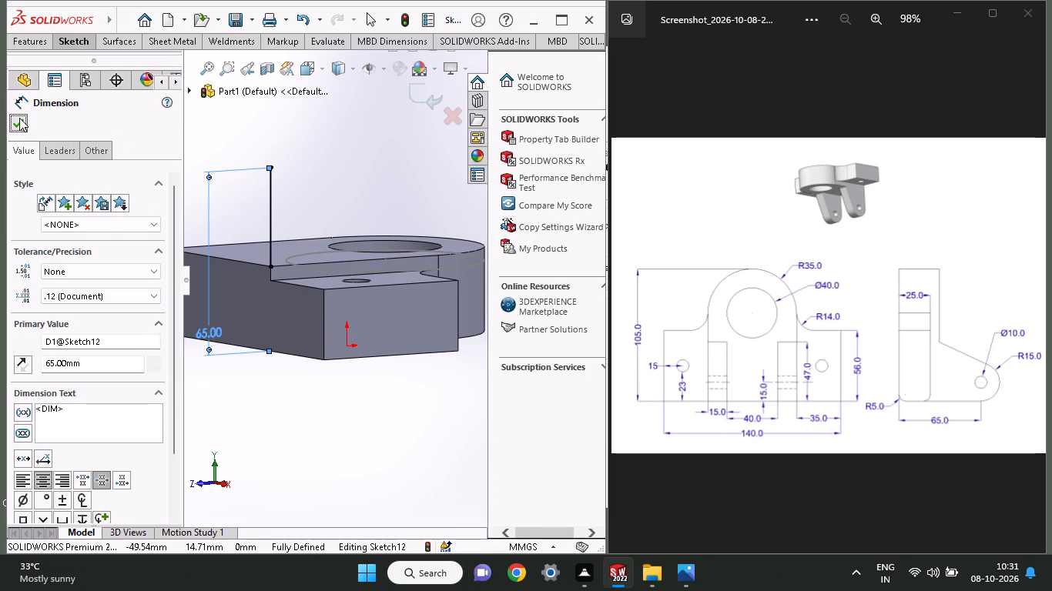
Begin another line in the lug profile sketch with the Line tool, keeping the as-sketched orientation.
{"action": "middle_click_drag", "start_coordinate": [357, 240], "coordinate": [320, 302]}
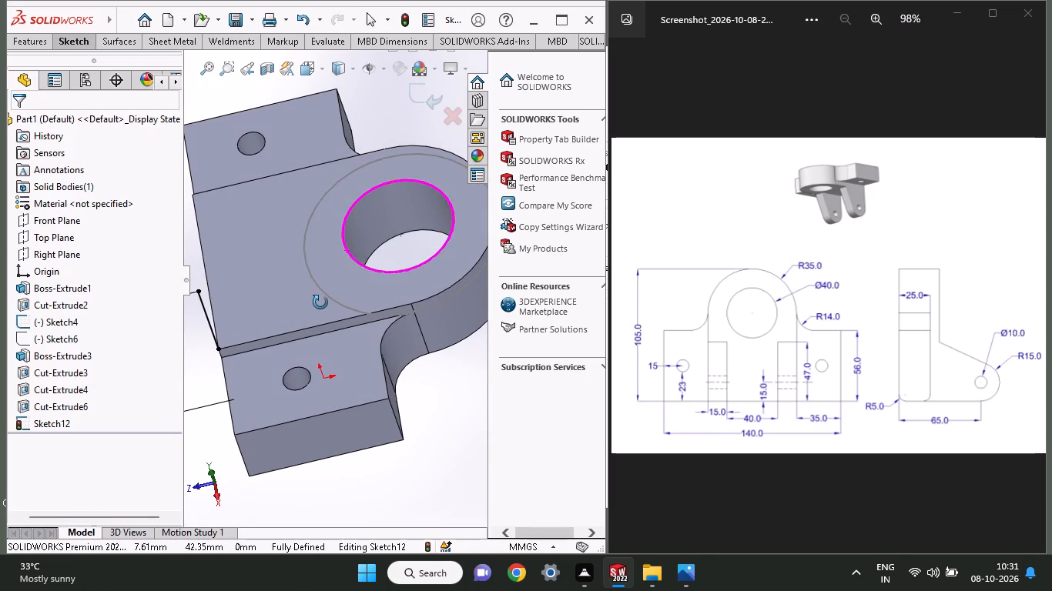
{"action": "middle_click_drag", "start_coordinate": [320, 302], "coordinate": [343, 282]}
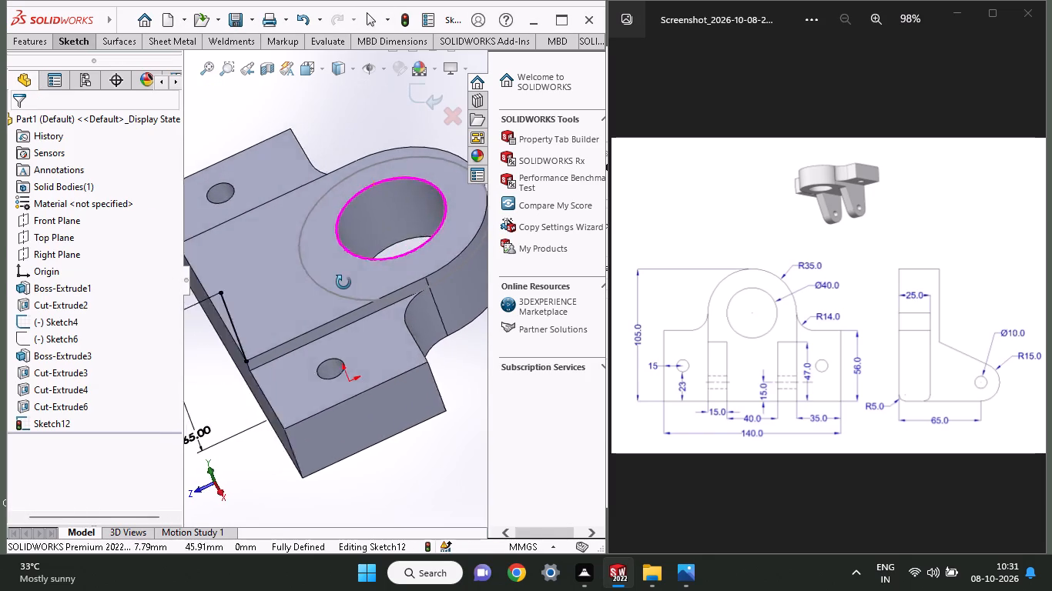
{"action": "middle_click_drag", "start_coordinate": [343, 282], "coordinate": [360, 285]}
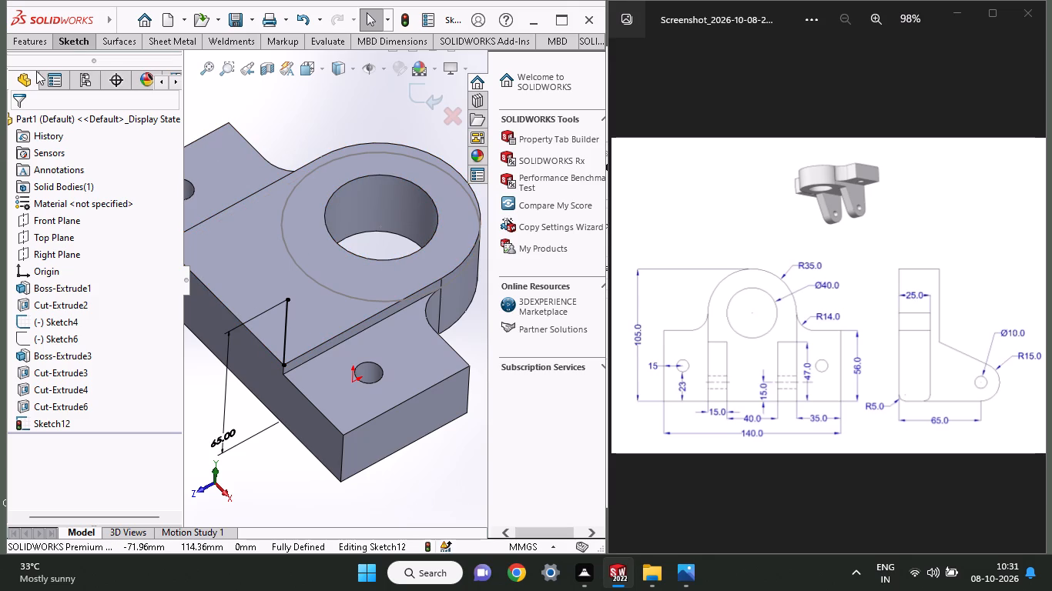
{"action": "left_click", "coordinate": [73, 44]}
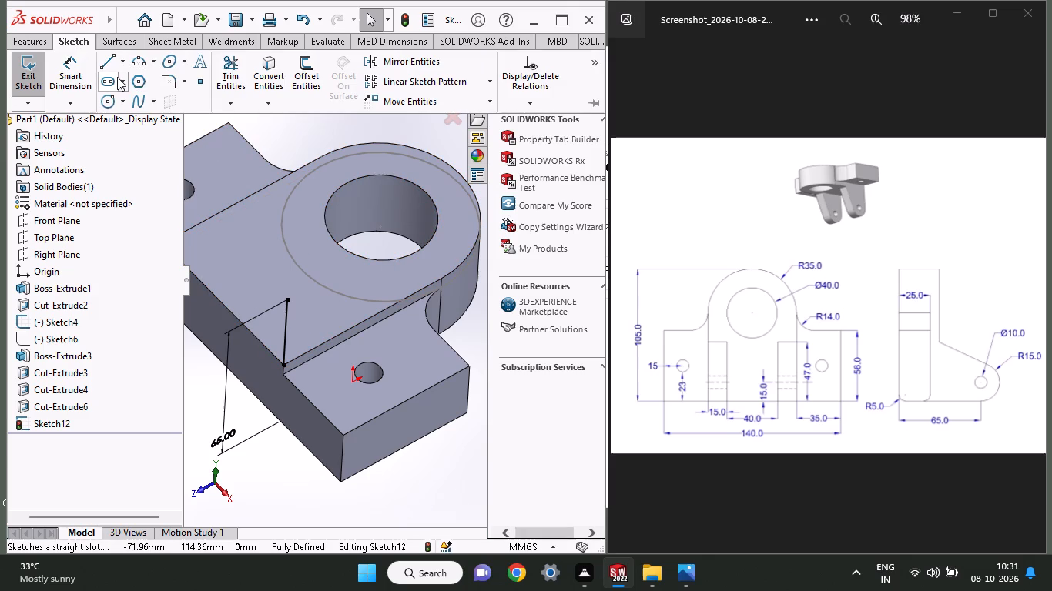
{"action": "left_click", "coordinate": [99, 68]}
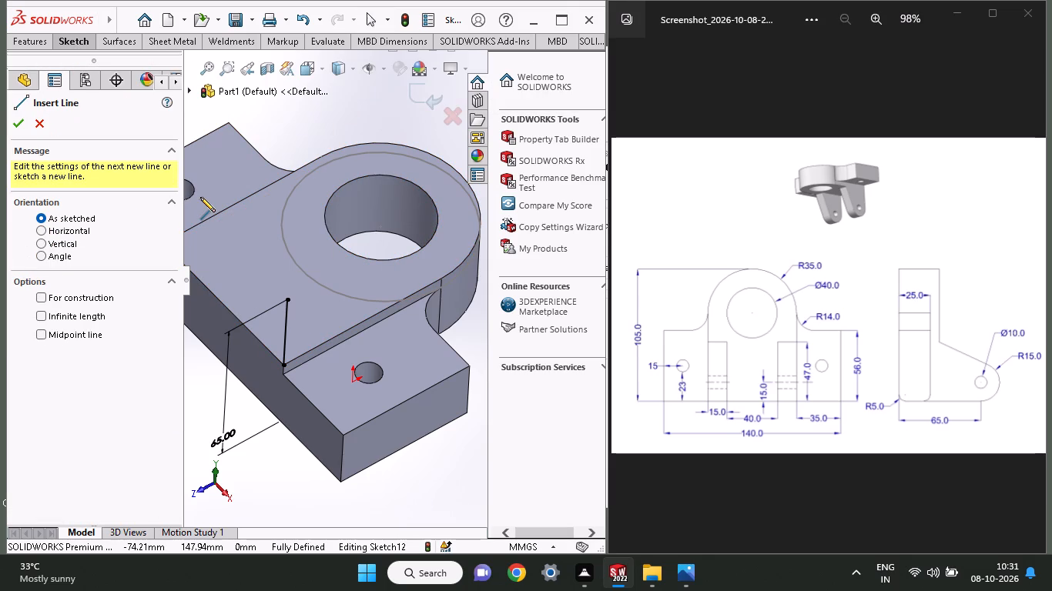
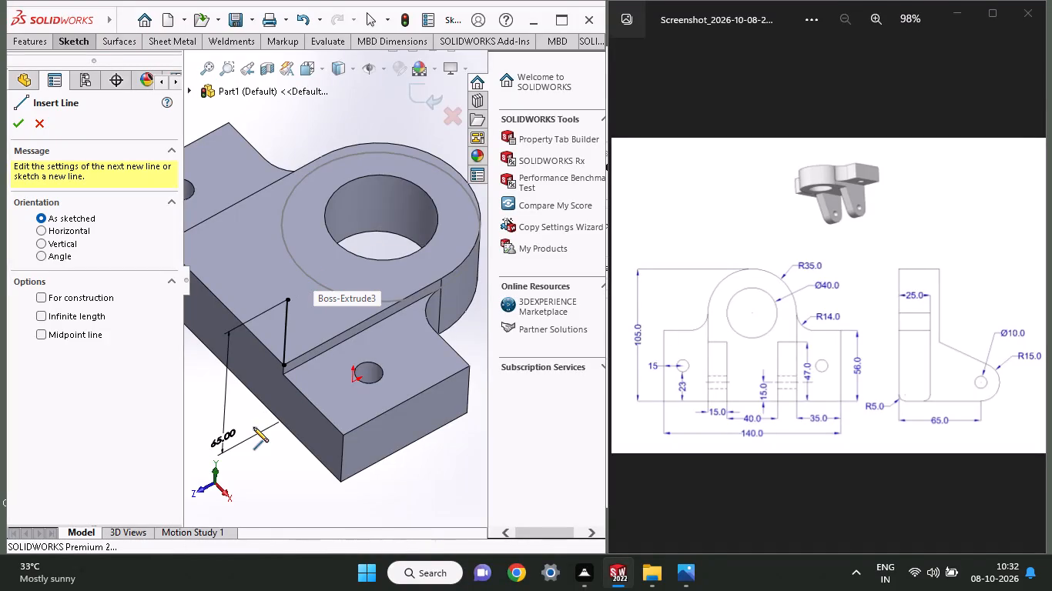
Sketch a line about 22.5 mm long from the outer free end of the lug's base line, parallel to the boss face.
{"action": "middle_click_drag", "start_coordinate": [341, 394], "coordinate": [300, 314]}
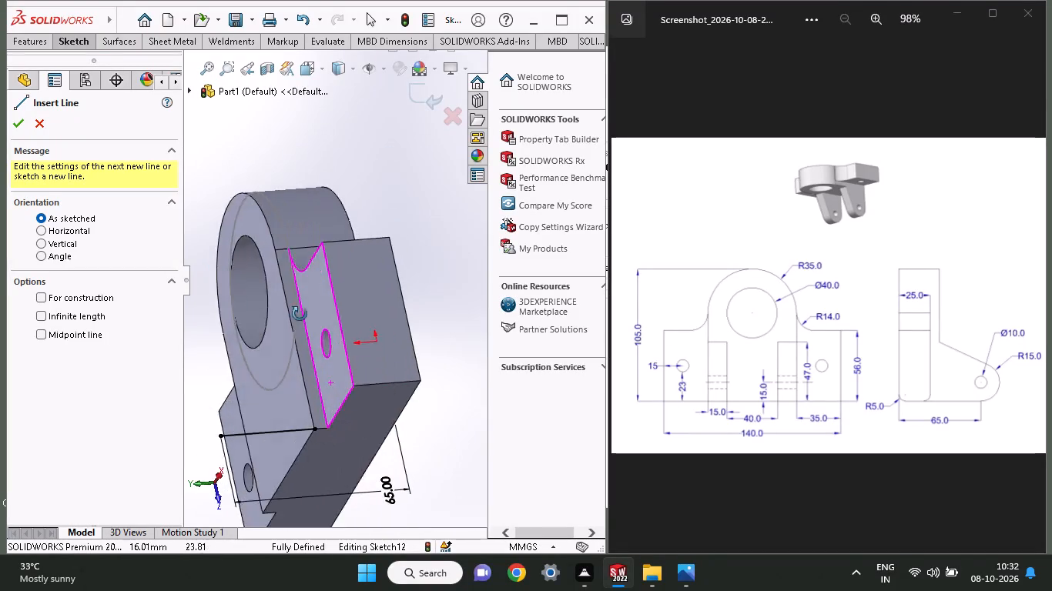
{"action": "middle_click_drag", "start_coordinate": [300, 314], "coordinate": [293, 328]}
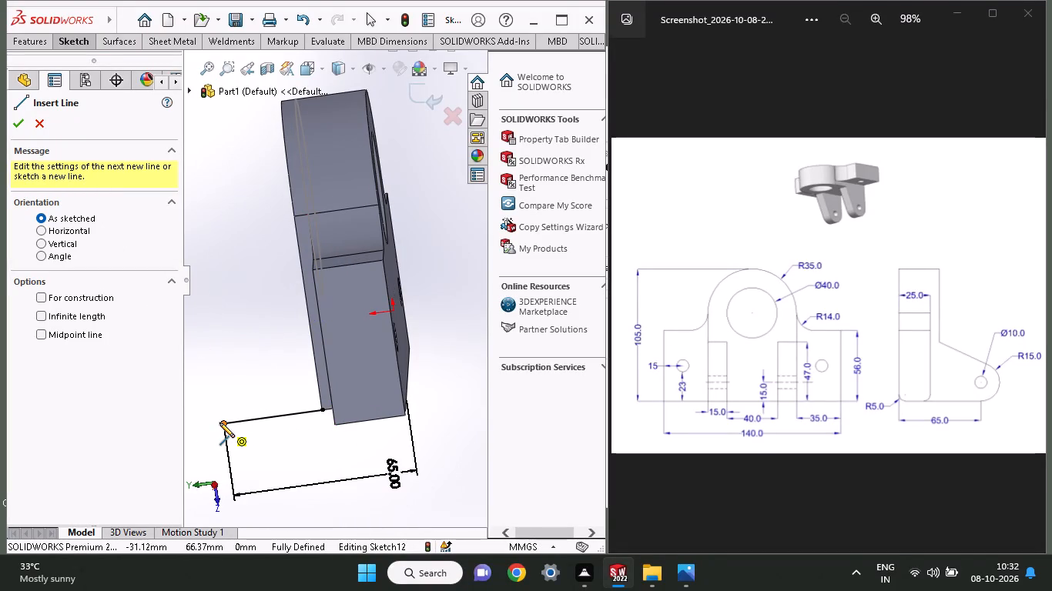
{"action": "left_click", "coordinate": [219, 422]}
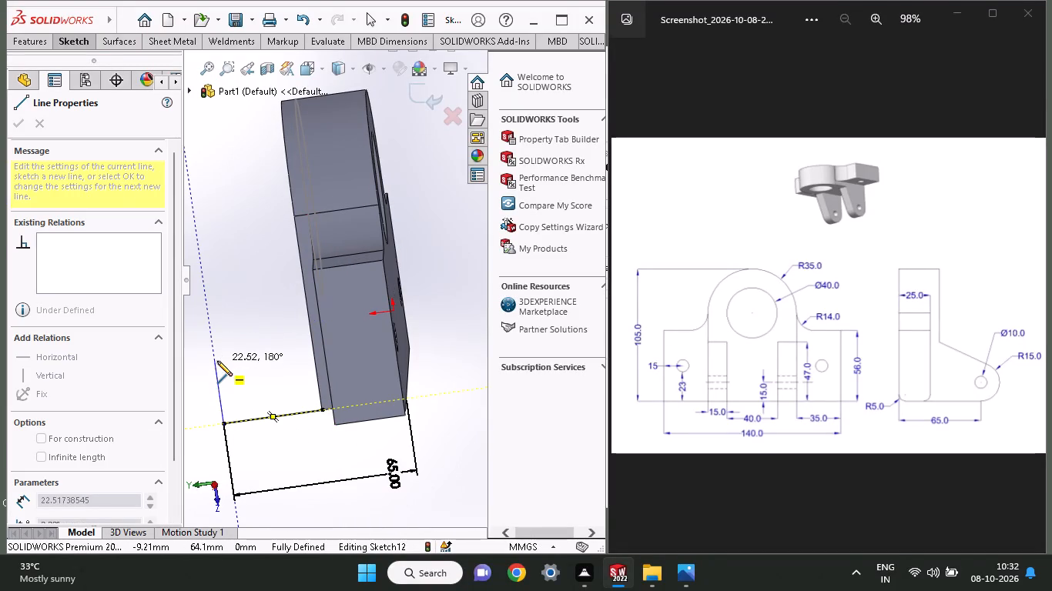
{"action": "left_click", "coordinate": [217, 361]}
{"action": "right_click", "coordinate": [239, 311]}
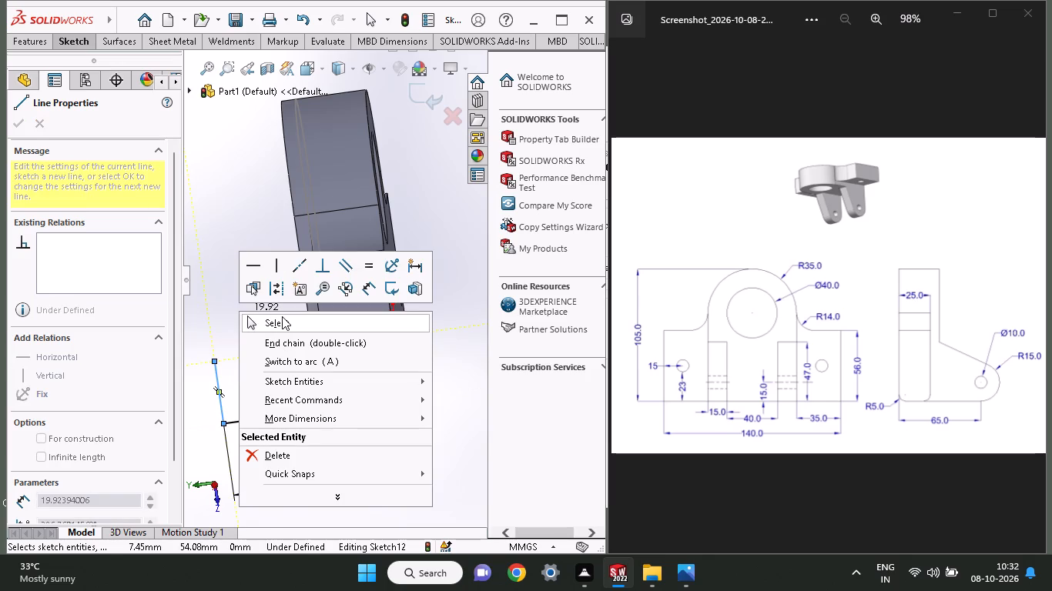
{"action": "left_click", "coordinate": [282, 316]}
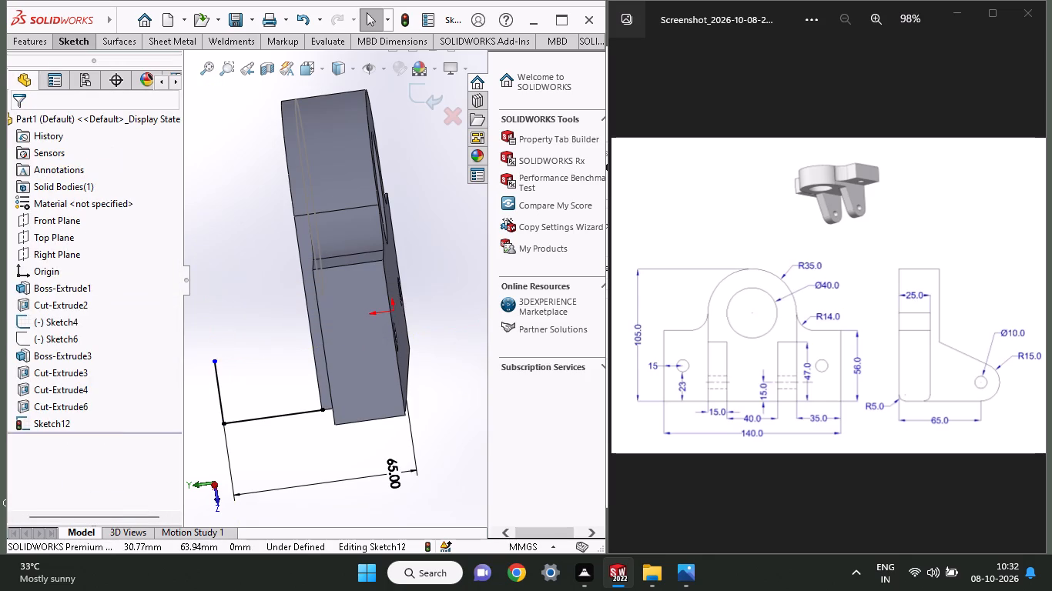
Dimension the new line at the lug's outer end as 30 mm with Smart Dimension.
{"action": "left_click", "coordinate": [79, 46]}
{"action": "left_click", "coordinate": [75, 72]}
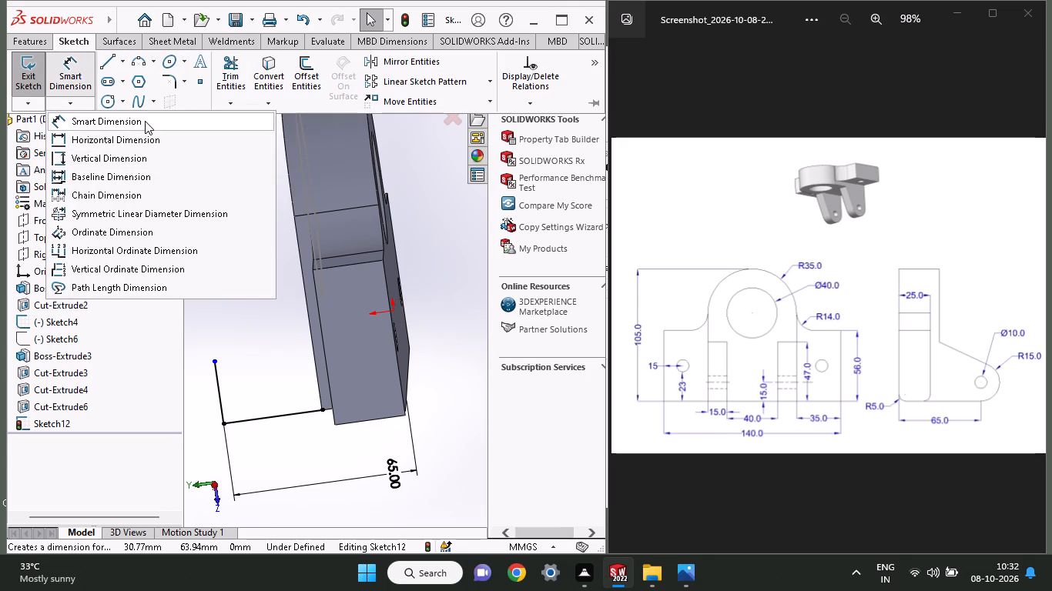
{"action": "left_click", "coordinate": [145, 121]}
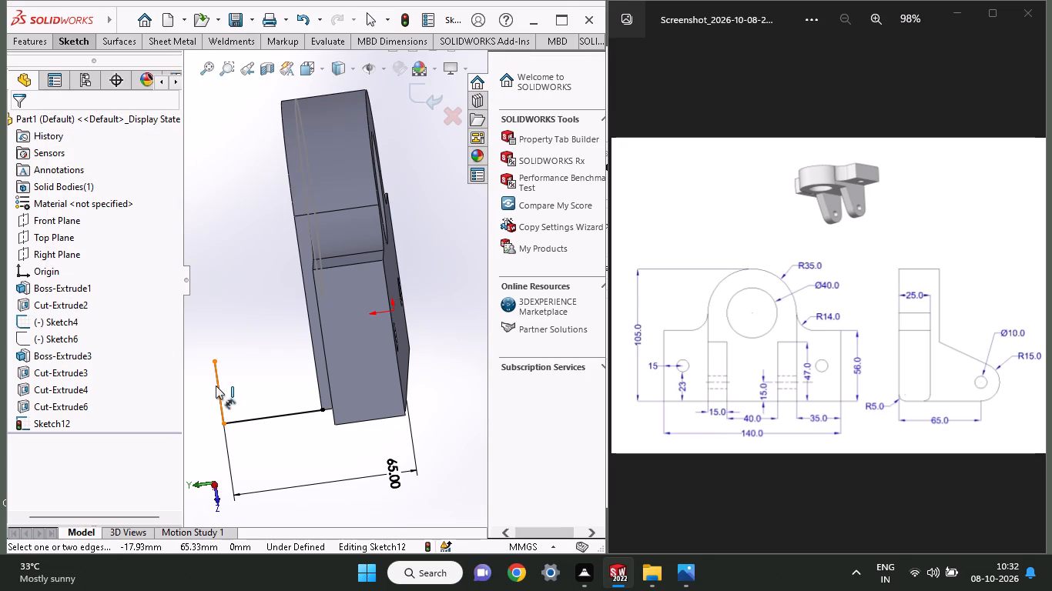
{"action": "left_click", "coordinate": [217, 386]}
{"action": "left_click", "coordinate": [191, 399]}
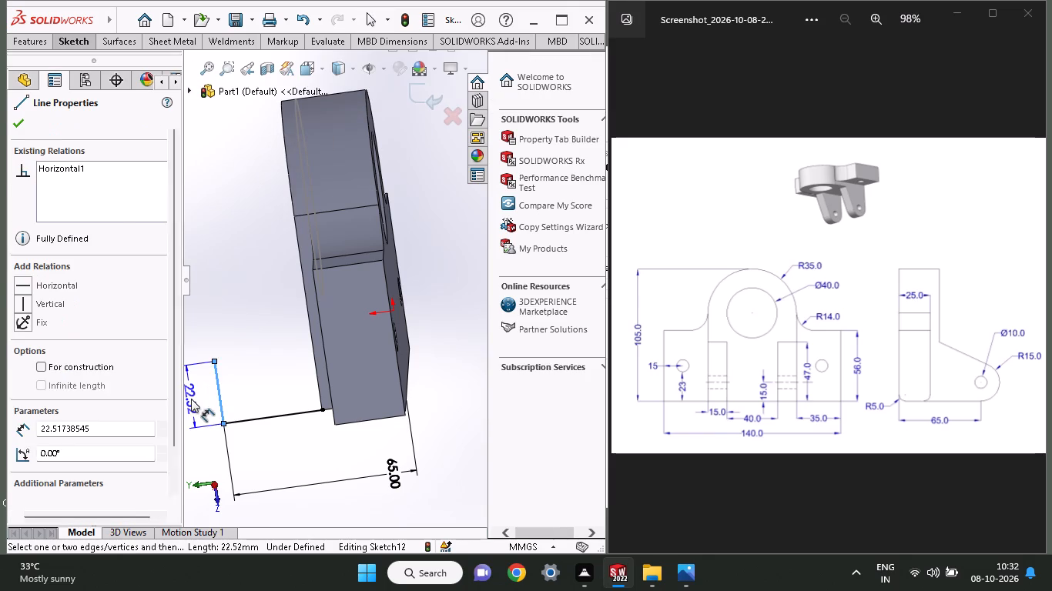
{"action": "key", "text": "3"}
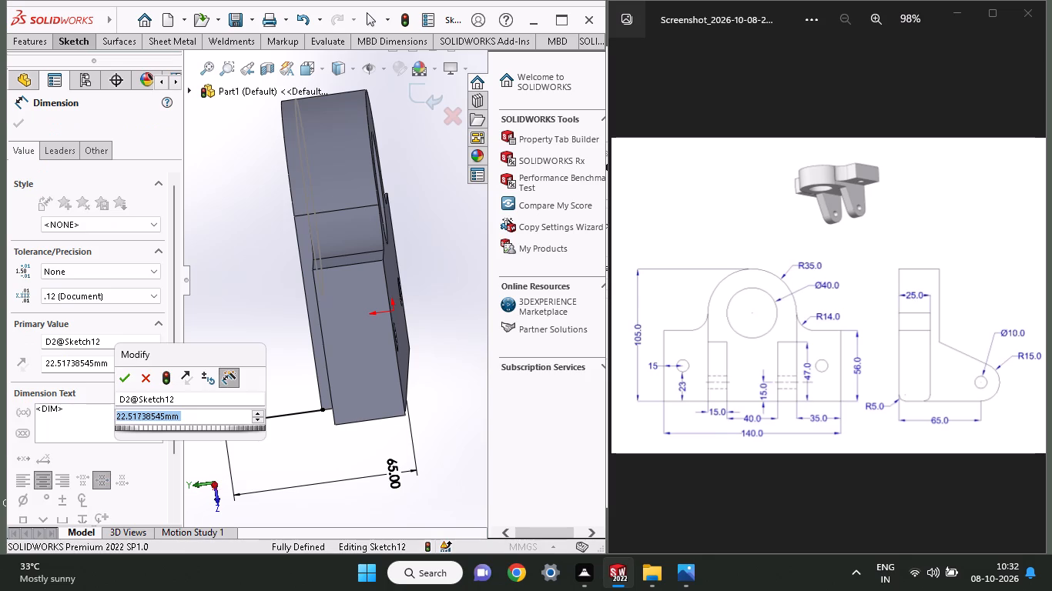
{"action": "key", "text": "0"}
{"action": "key", "text": "Return"}
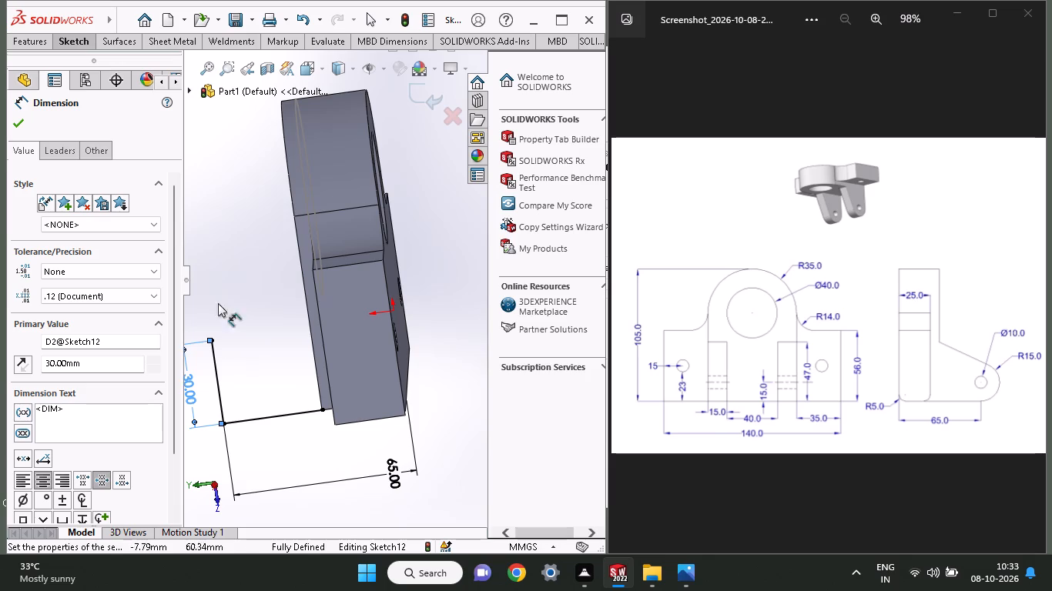
Sketch a 15 mm radius circle centred on the midpoint of the 30 mm line, passing through the line's endpoint.
{"action": "left_click", "coordinate": [75, 41]}
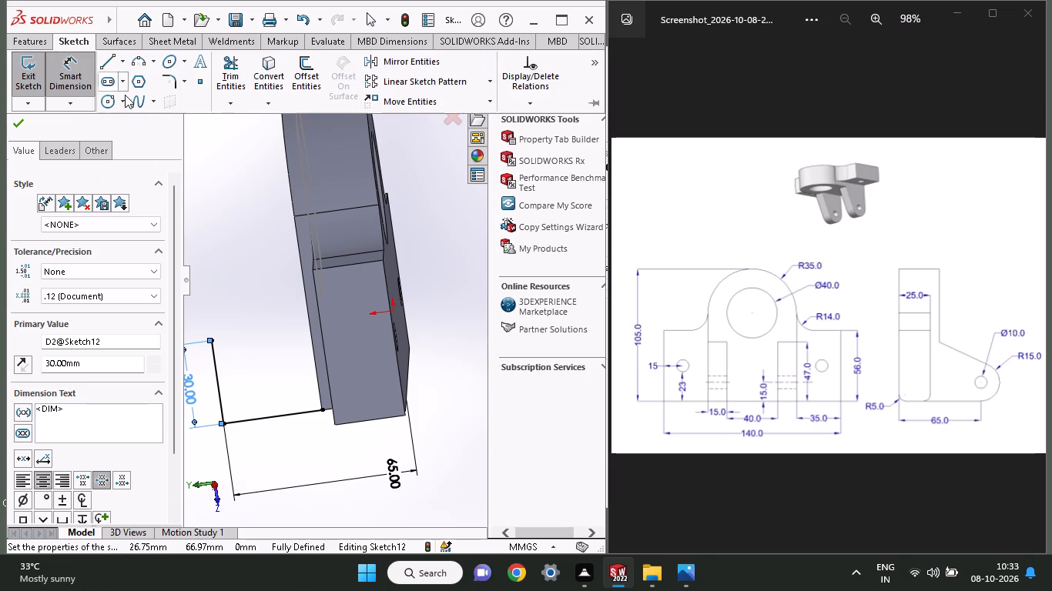
{"action": "left_click", "coordinate": [111, 106]}
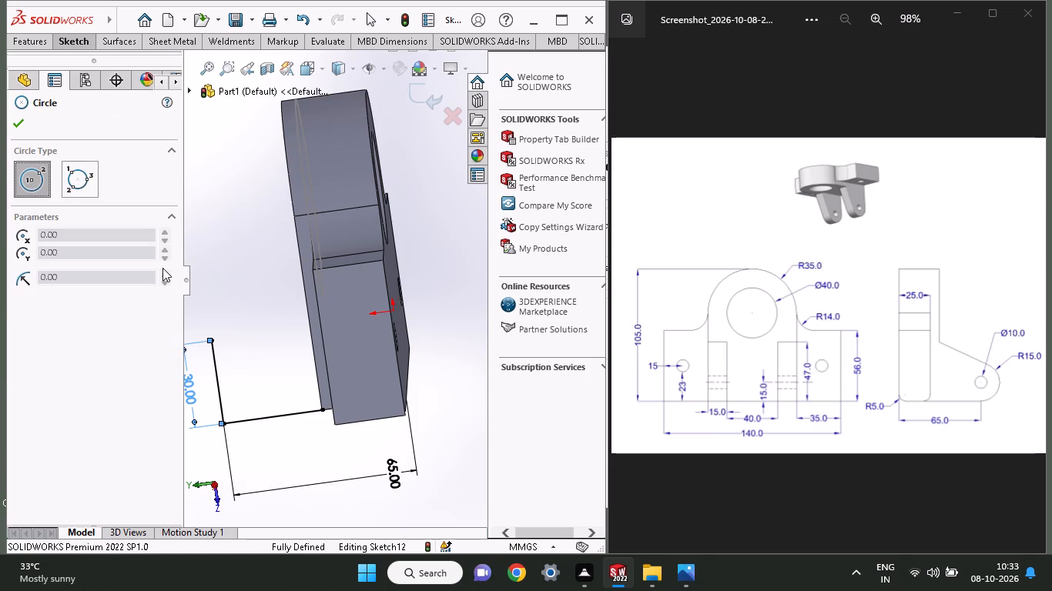
{"action": "left_click", "coordinate": [217, 381]}
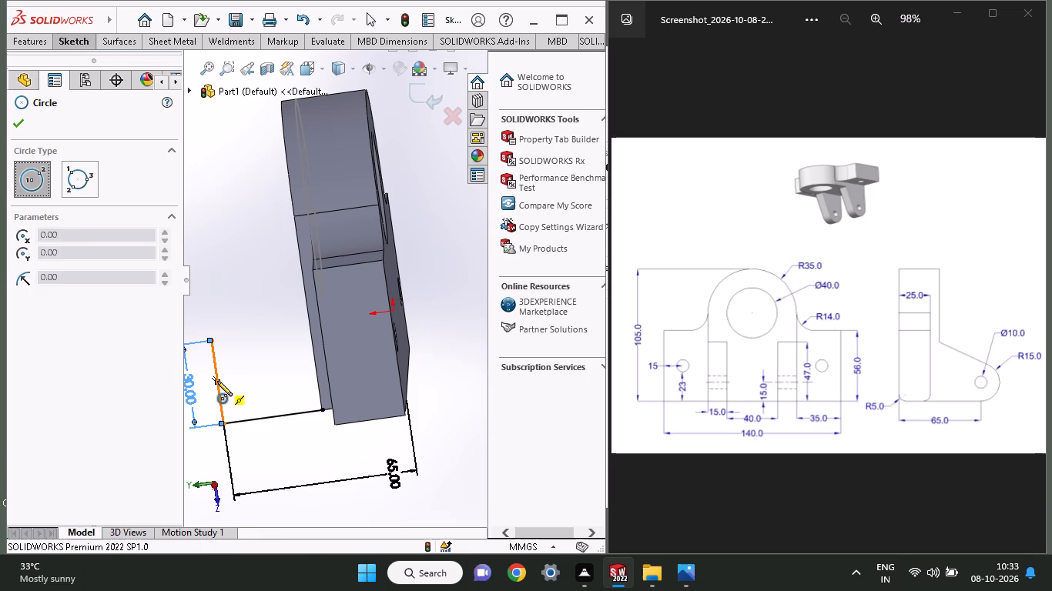
{"action": "left_click", "coordinate": [219, 422]}
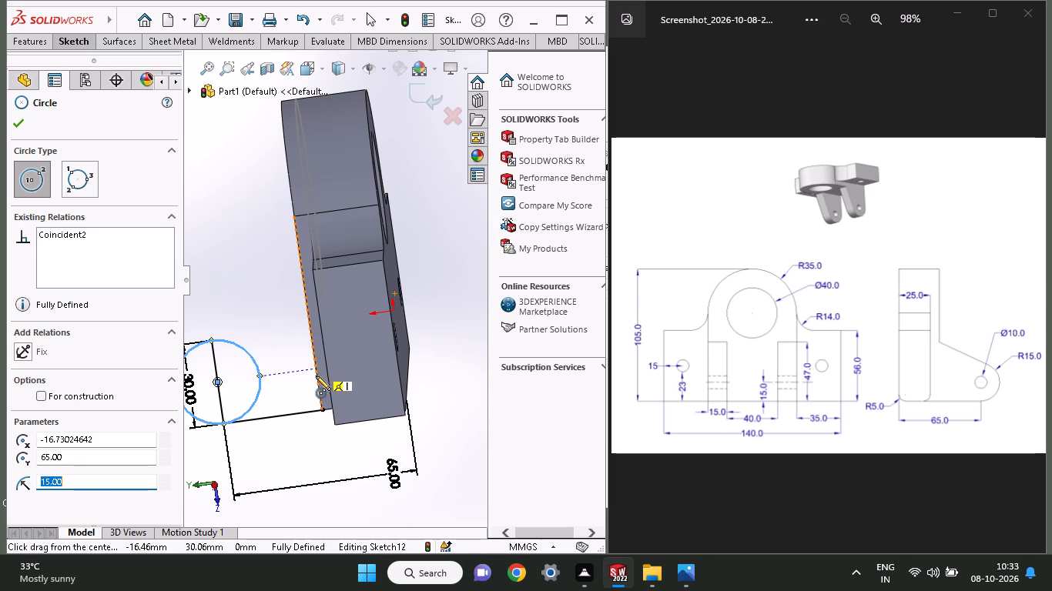
Sketch a line about 37 mm long up the boss's front edge from the inner end of the lug's base line.
{"action": "middle_click_drag", "start_coordinate": [309, 331], "coordinate": [330, 322]}
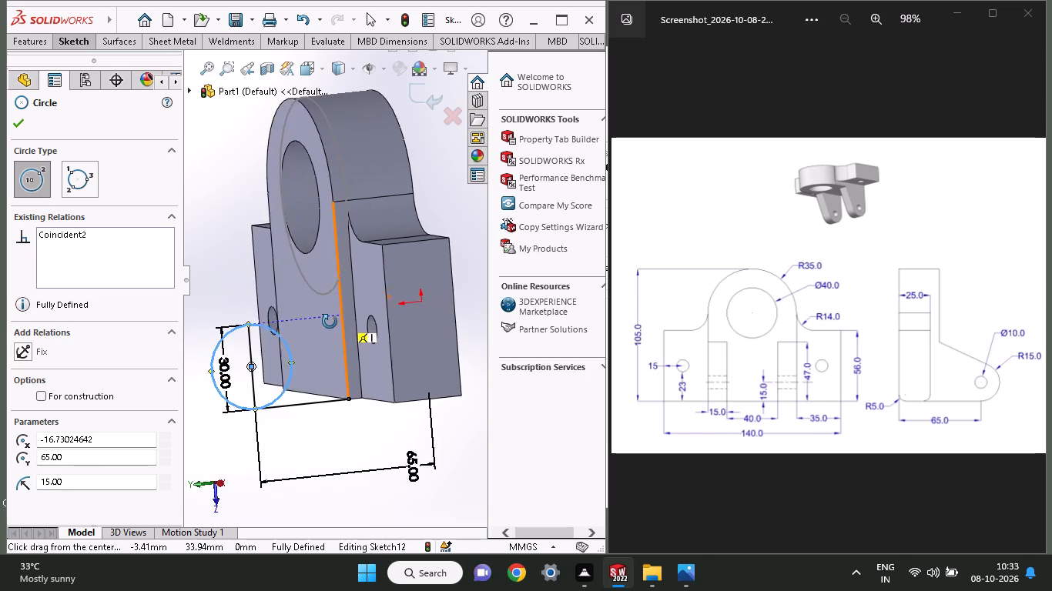
{"action": "middle_click_drag", "start_coordinate": [330, 322], "coordinate": [320, 320]}
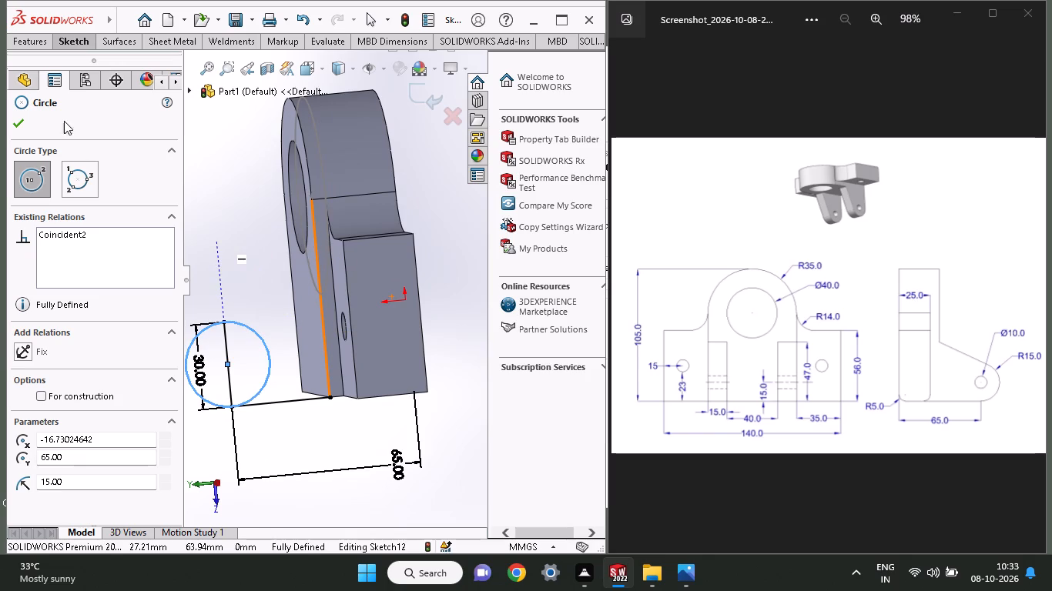
{"action": "left_click", "coordinate": [72, 39]}
{"action": "left_click", "coordinate": [106, 65]}
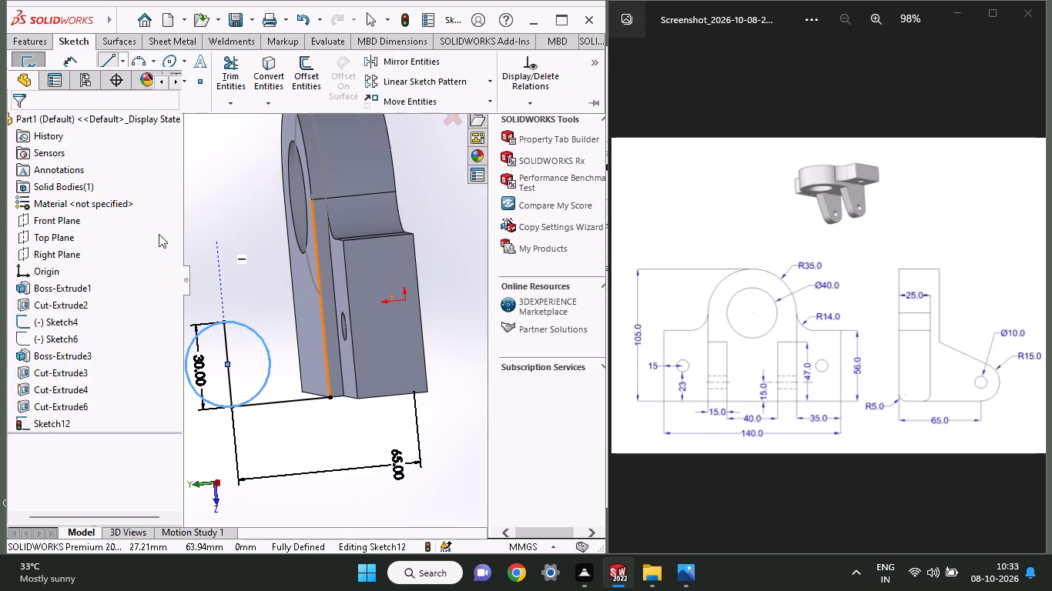
{"action": "left_click", "coordinate": [330, 395]}
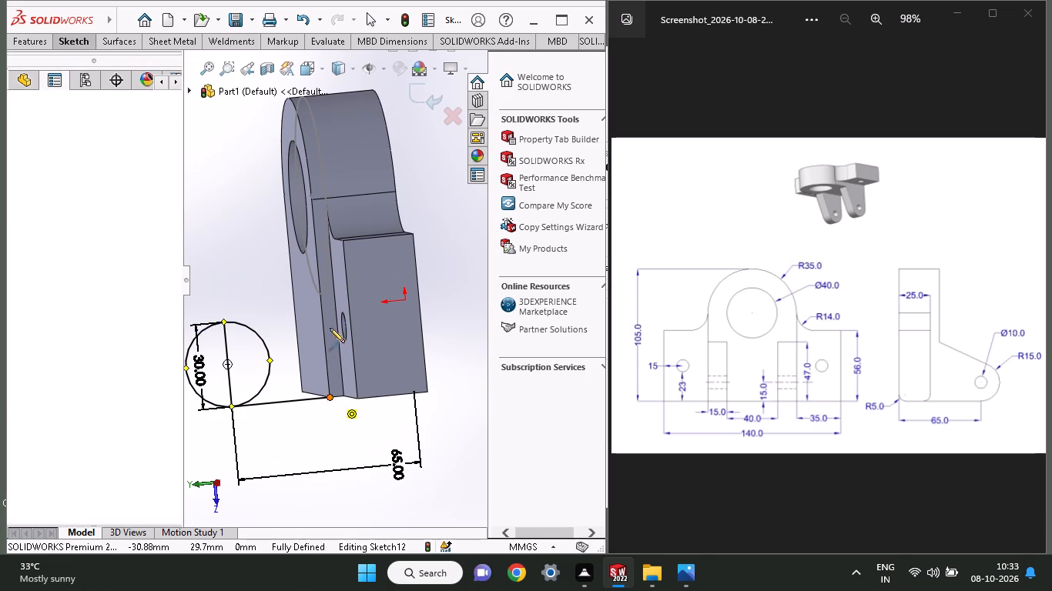
{"action": "left_click", "coordinate": [320, 292]}
{"action": "right_click", "coordinate": [256, 264]}
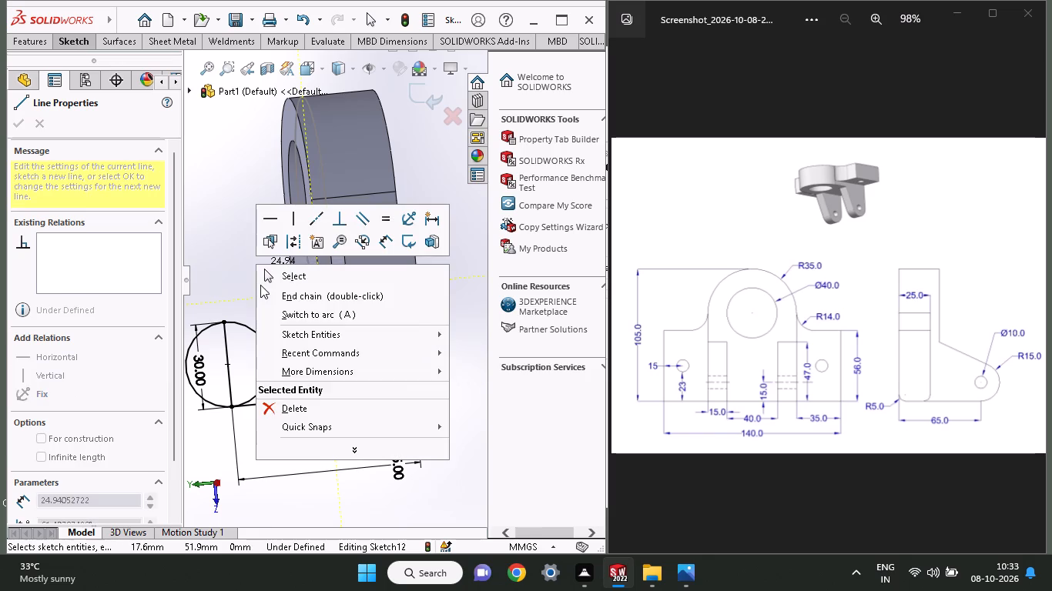
{"action": "left_click", "coordinate": [263, 283]}
Dimension the line along the boss's front edge as 47 mm.
{"action": "left_click", "coordinate": [62, 43]}
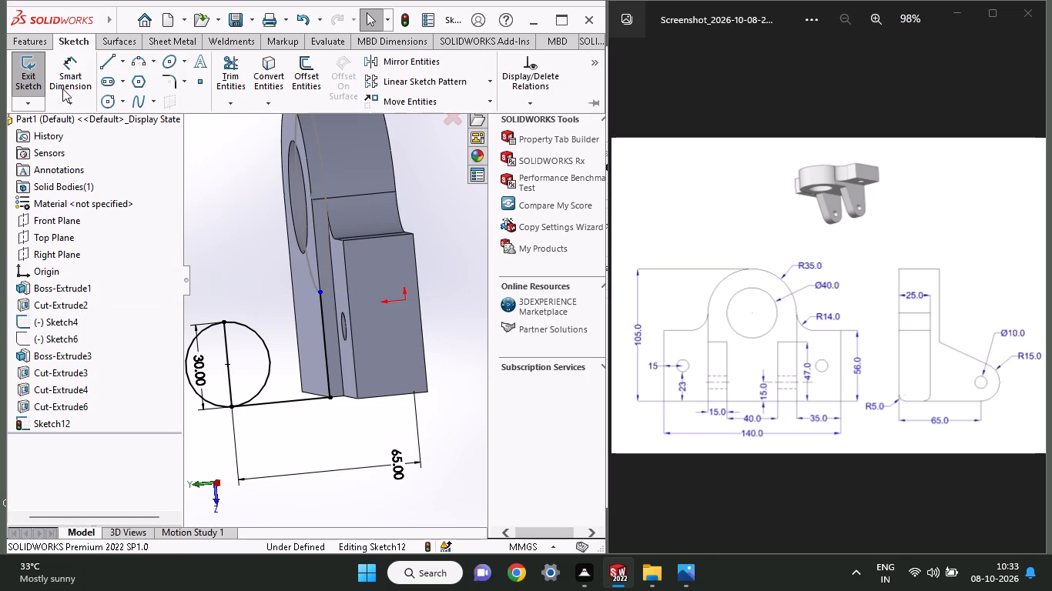
{"action": "left_click", "coordinate": [62, 88]}
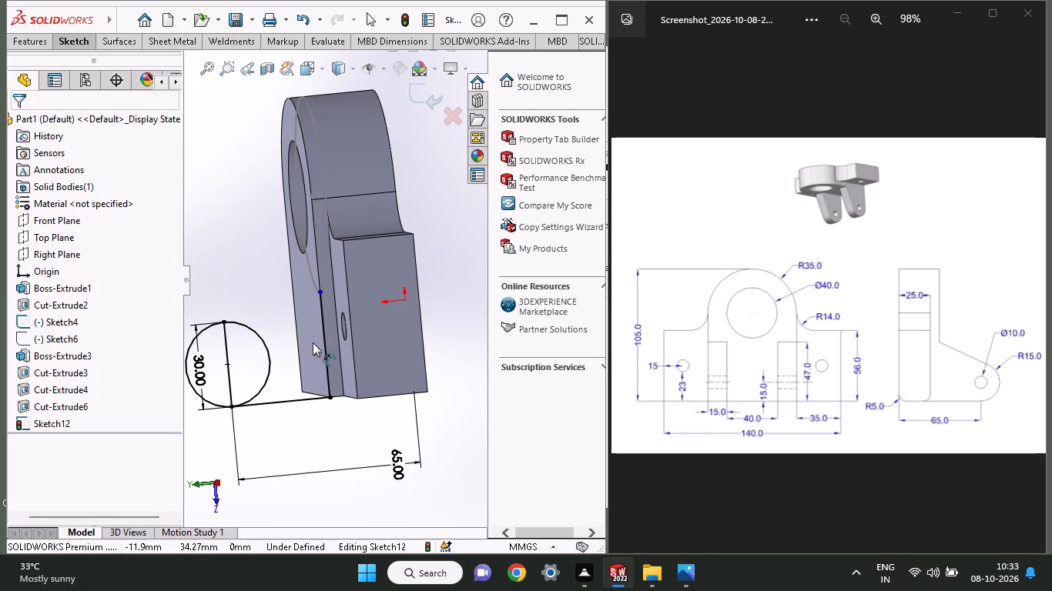
{"action": "left_click", "coordinate": [324, 348]}
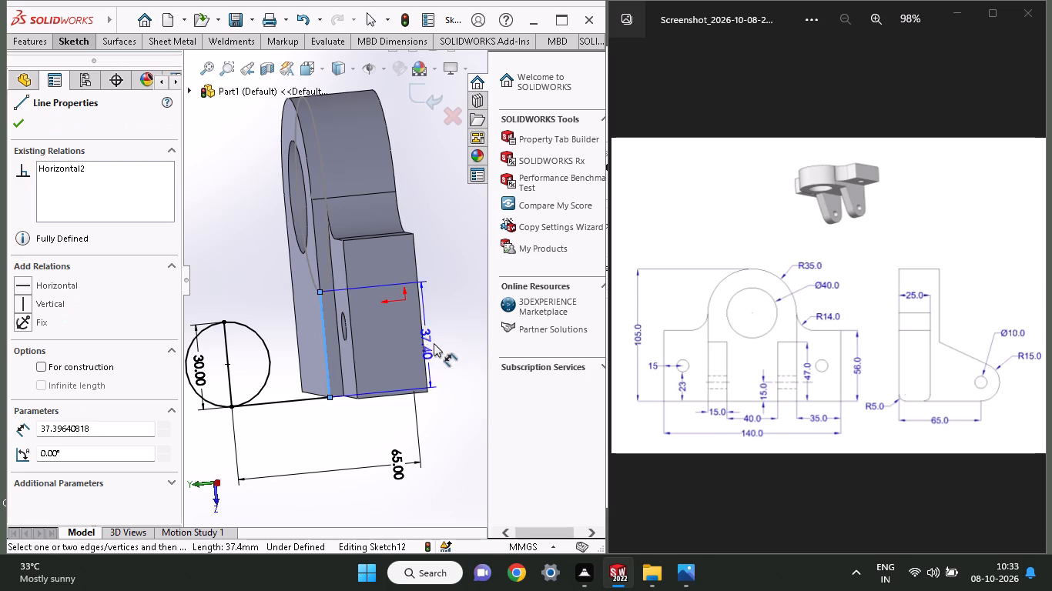
{"action": "left_click", "coordinate": [447, 339]}
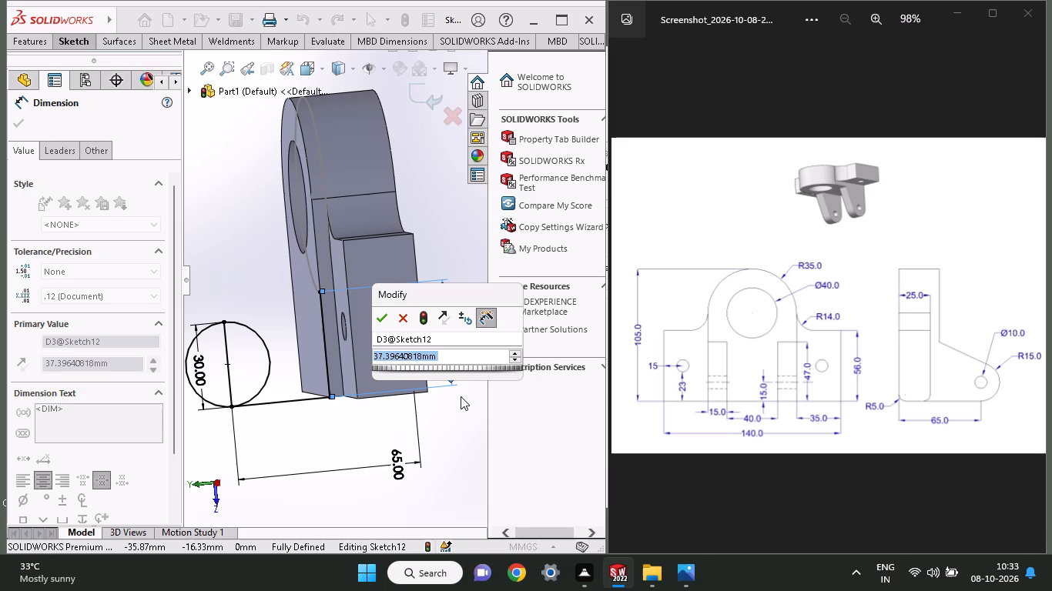
{"action": "type", "text": "47"}
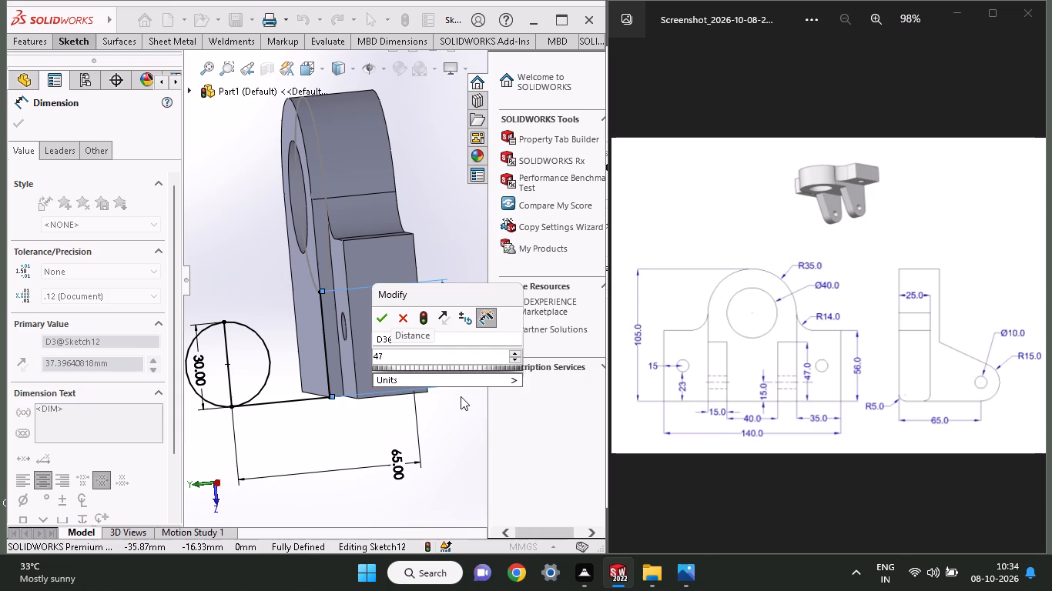
{"action": "key", "text": "Return"}
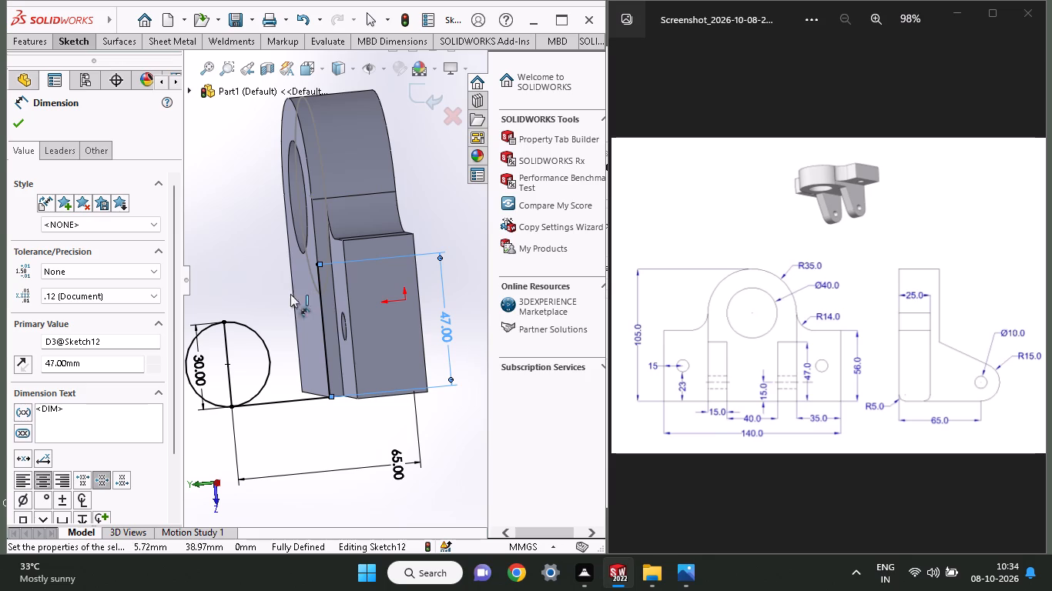
Sketch a sloping line about 46 mm long from the upper end of the 47 mm line to just beyond the circle.
{"action": "left_click", "coordinate": [65, 39]}
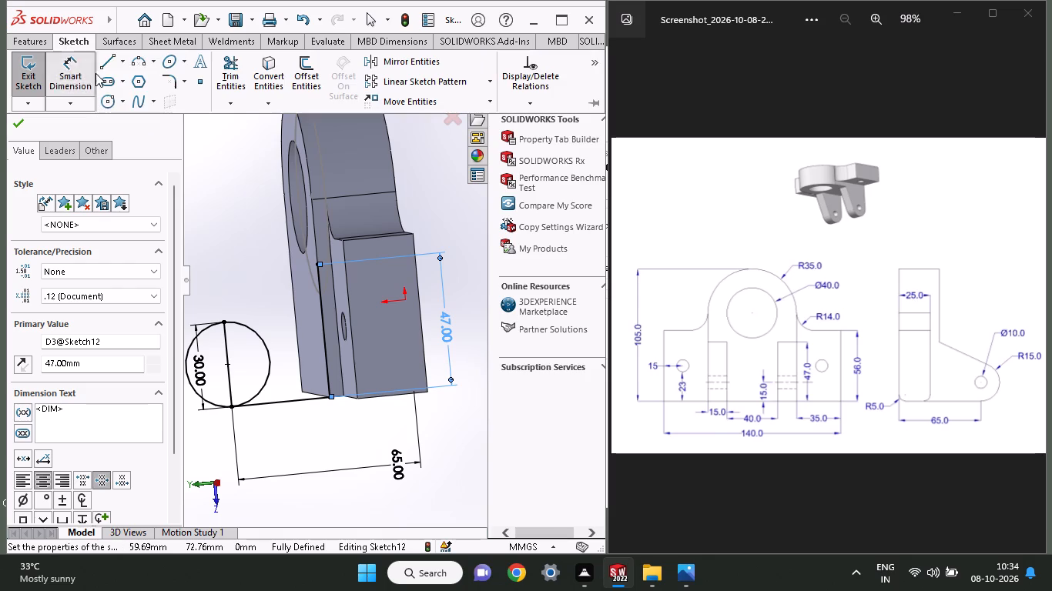
{"action": "left_click", "coordinate": [112, 61]}
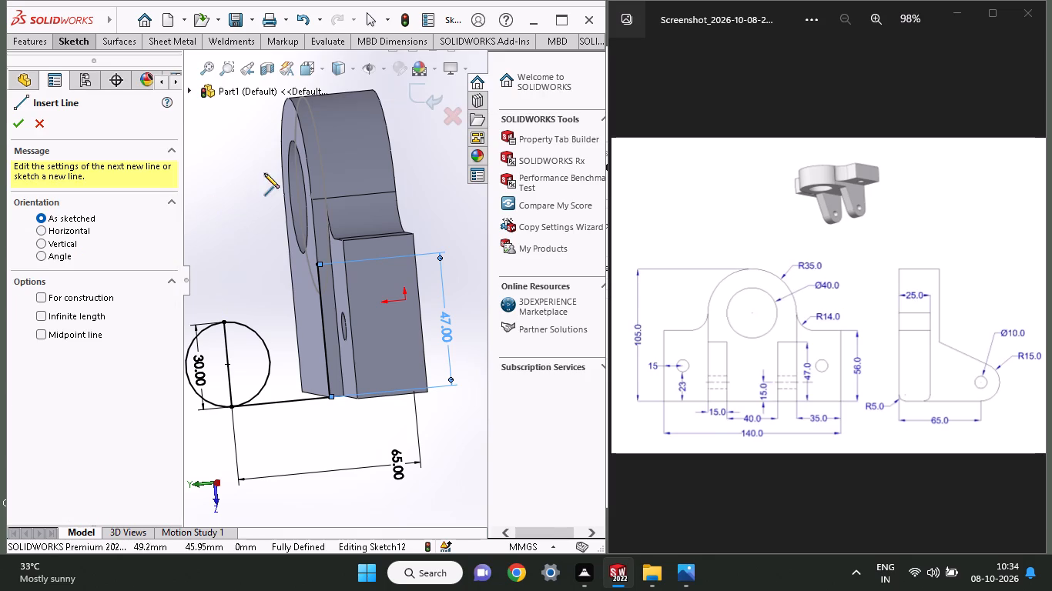
{"action": "left_click", "coordinate": [314, 264]}
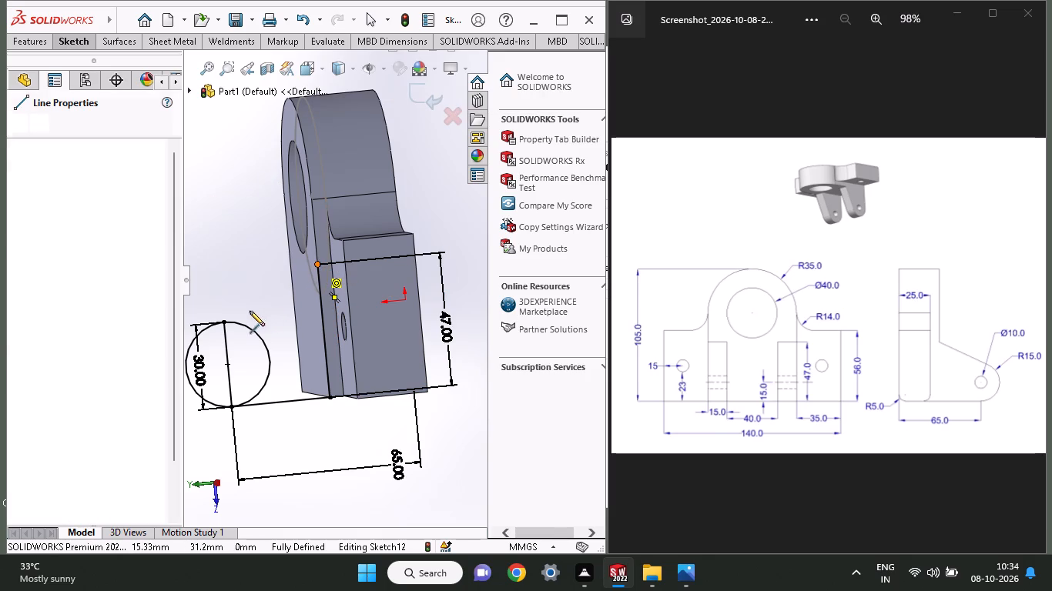
{"action": "left_click", "coordinate": [196, 315]}
{"action": "right_click", "coordinate": [216, 258]}
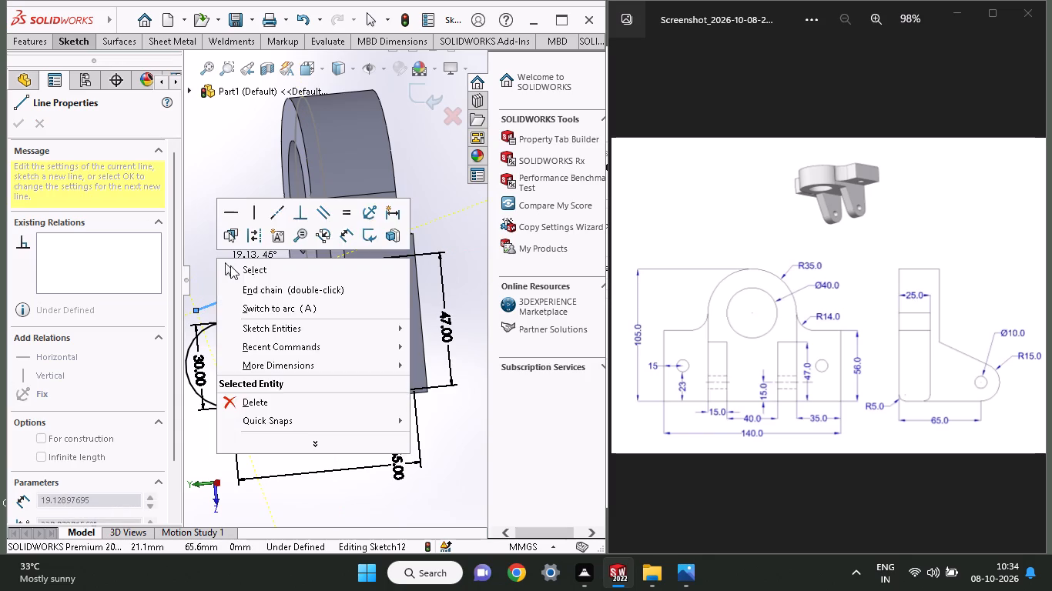
{"action": "left_click", "coordinate": [232, 268]}
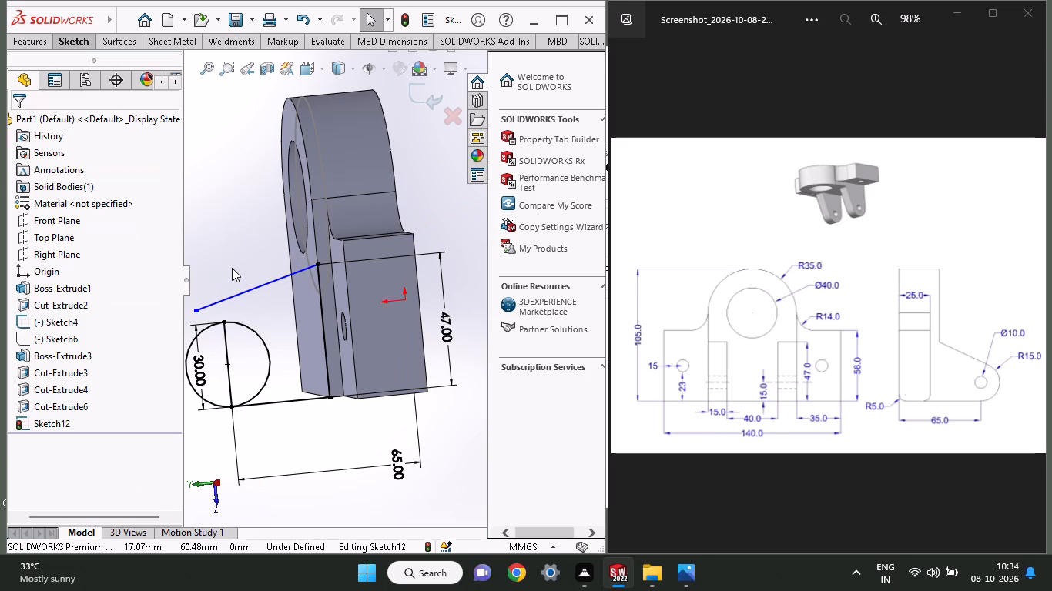
Add a tangent relation between the sloping line and the 15 mm radius circle.
{"action": "left_click", "coordinate": [233, 297]}
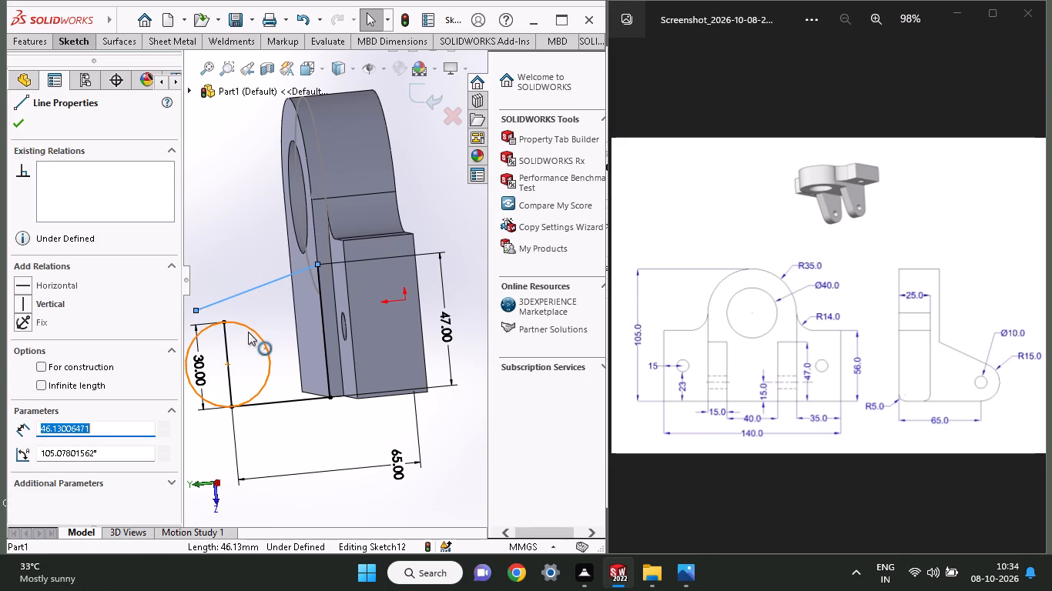
{"action": "left_click", "coordinate": [248, 332], "text": "shift"}
{"action": "left_click", "coordinate": [62, 371]}
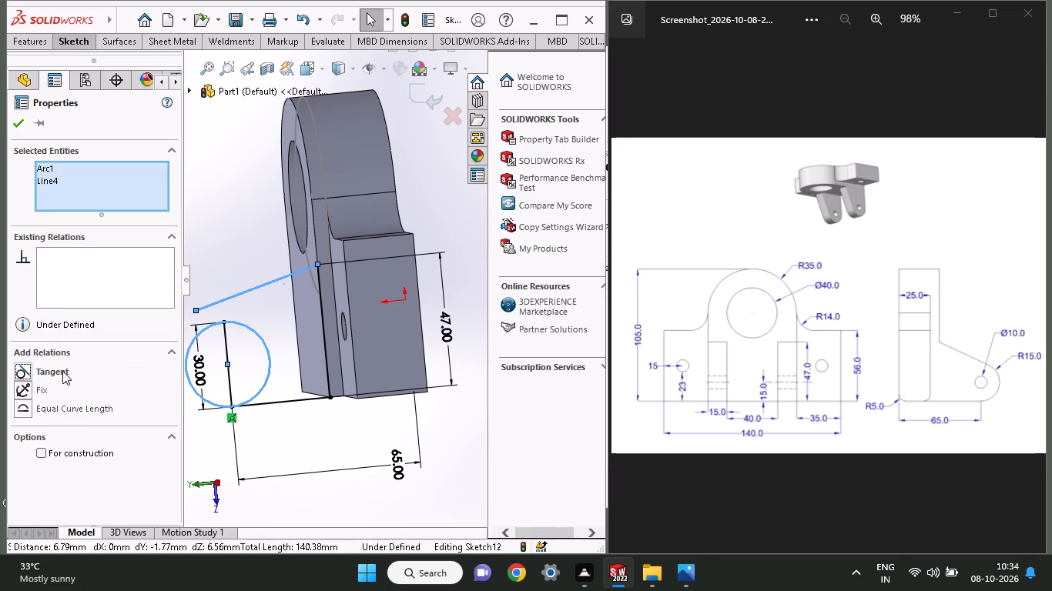
{"action": "left_click", "coordinate": [13, 120]}
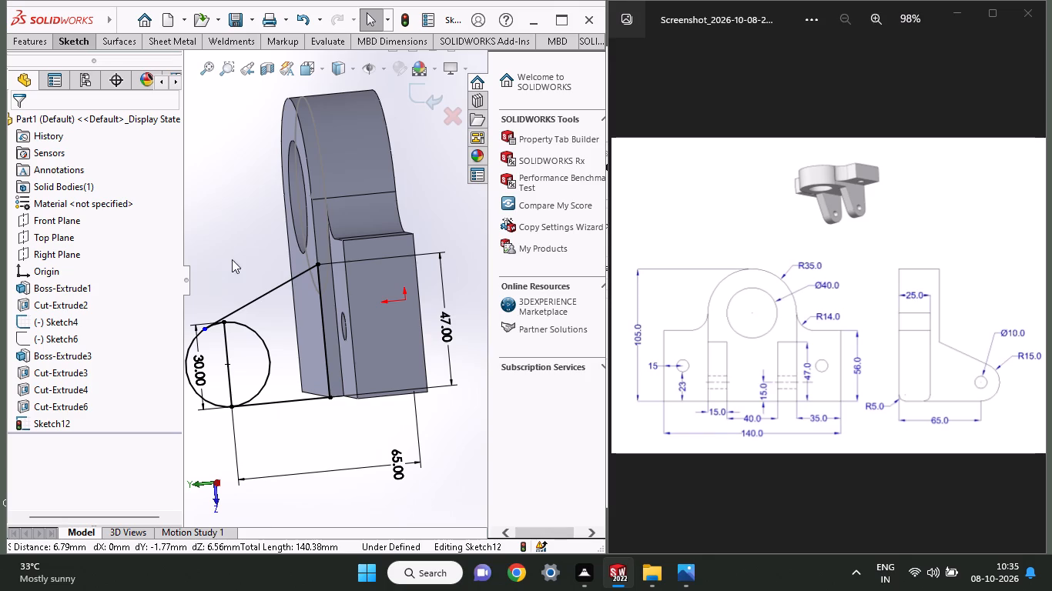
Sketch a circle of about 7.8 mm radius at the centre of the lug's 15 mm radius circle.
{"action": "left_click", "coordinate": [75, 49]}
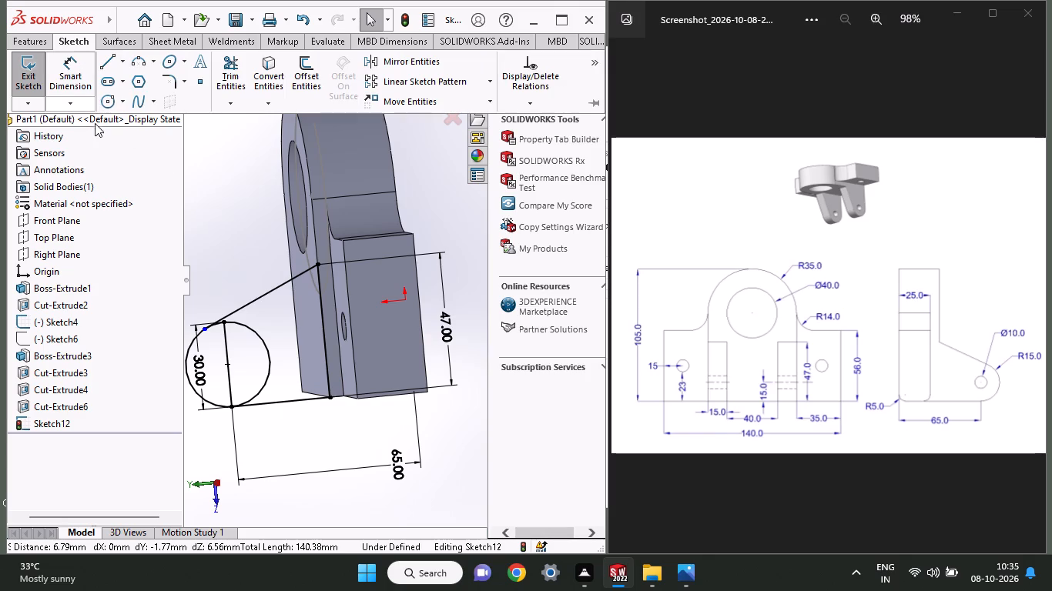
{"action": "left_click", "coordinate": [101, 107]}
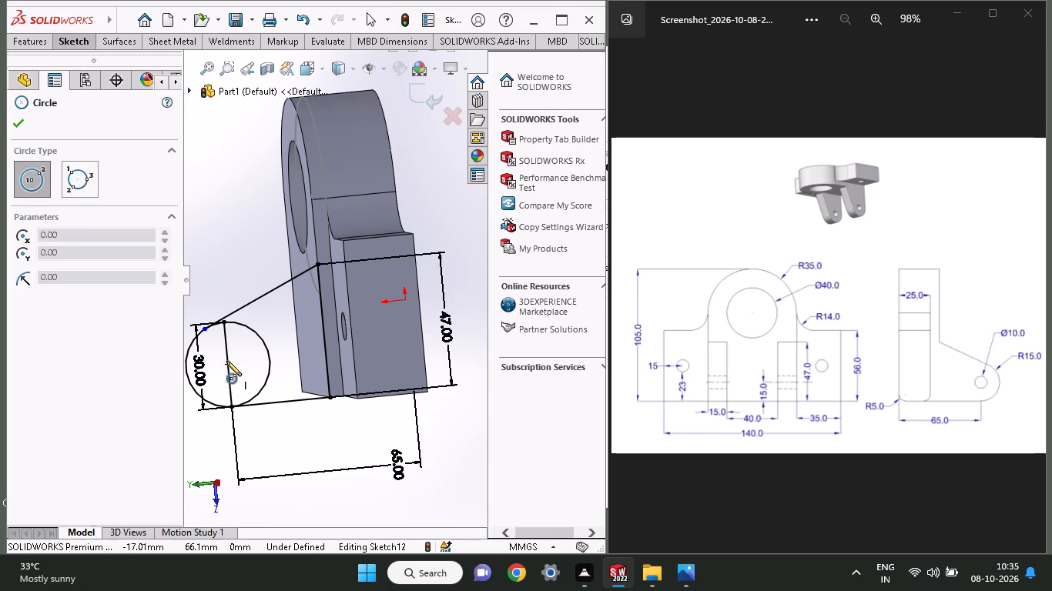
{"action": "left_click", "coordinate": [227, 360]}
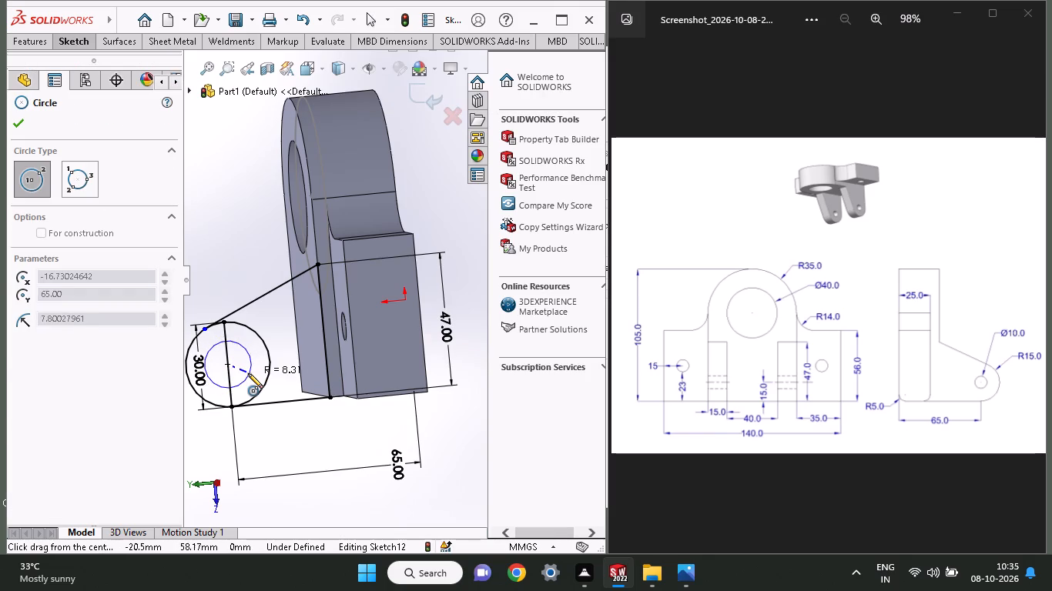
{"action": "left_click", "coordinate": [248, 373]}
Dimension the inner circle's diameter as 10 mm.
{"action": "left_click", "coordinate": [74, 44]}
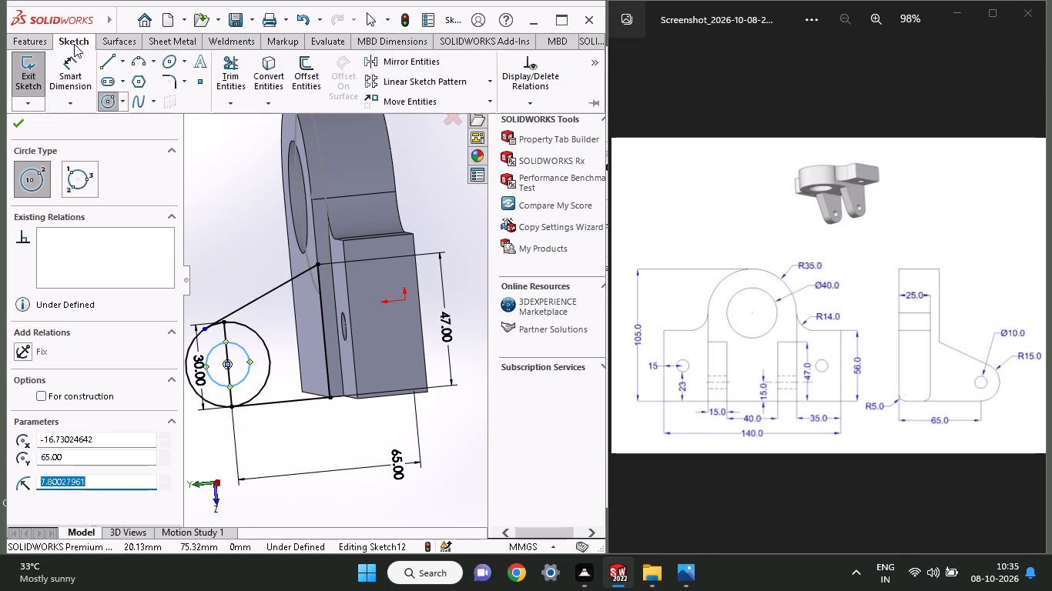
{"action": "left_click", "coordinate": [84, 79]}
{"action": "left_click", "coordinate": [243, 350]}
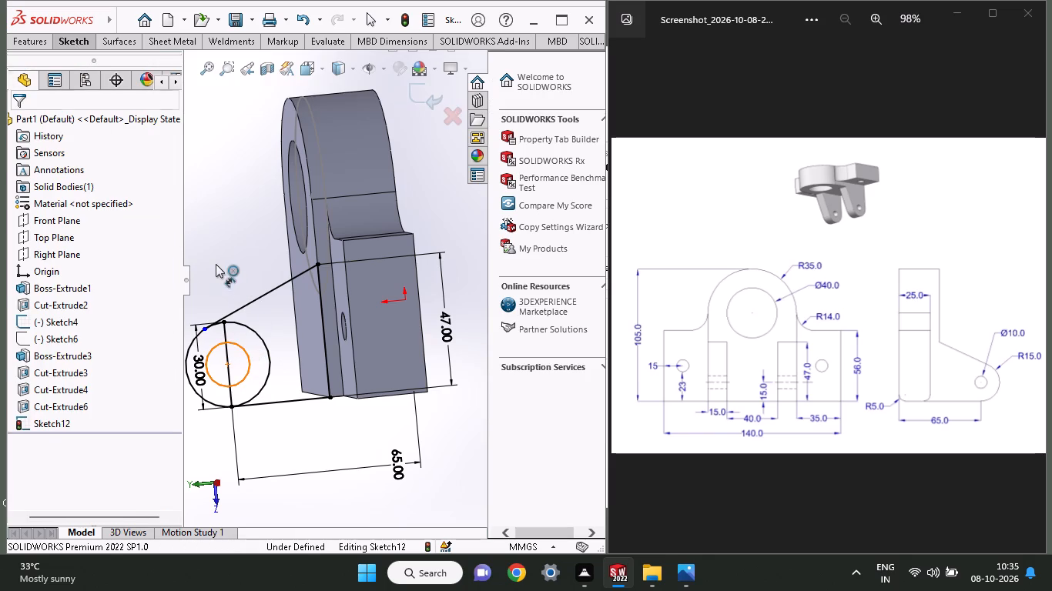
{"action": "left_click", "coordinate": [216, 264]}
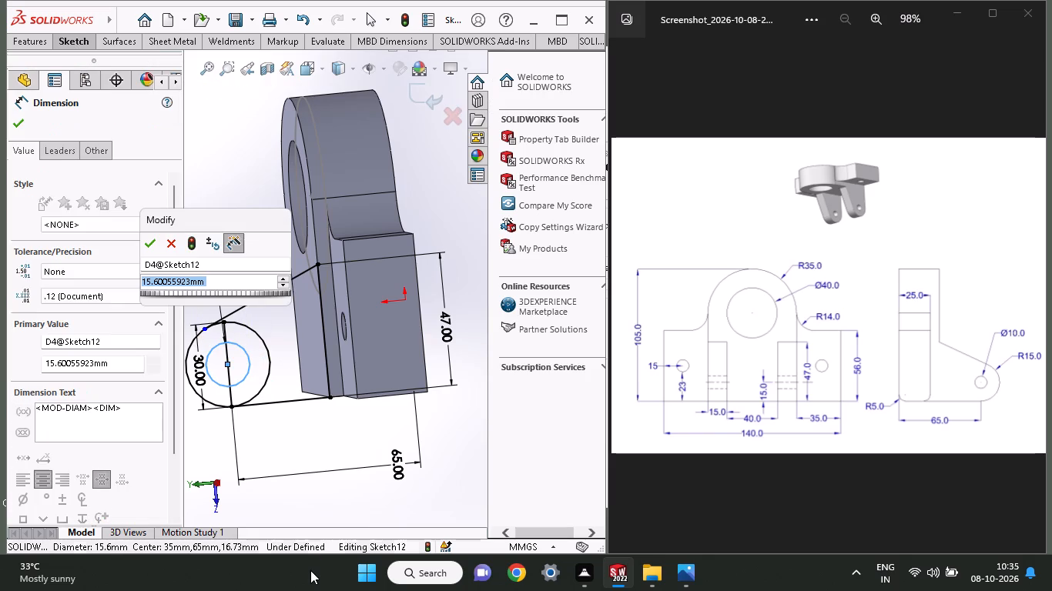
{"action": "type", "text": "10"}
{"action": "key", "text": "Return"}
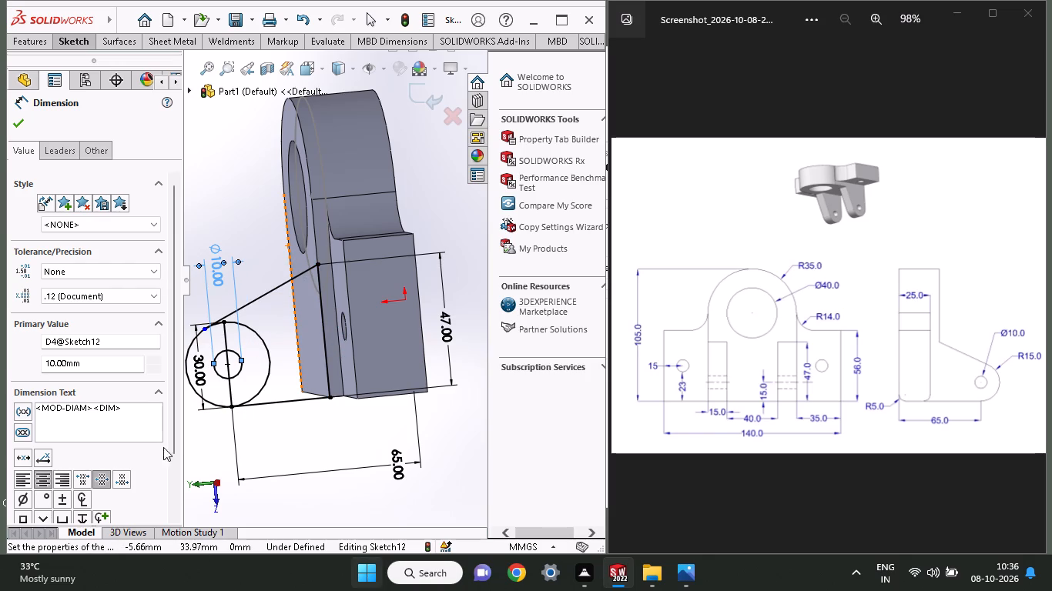
Trim the large circle's inner arc, the centre line outside the small circle, and the leftover arc beyond the sloping line.
{"action": "left_click", "coordinate": [66, 45]}
{"action": "left_click", "coordinate": [223, 62]}
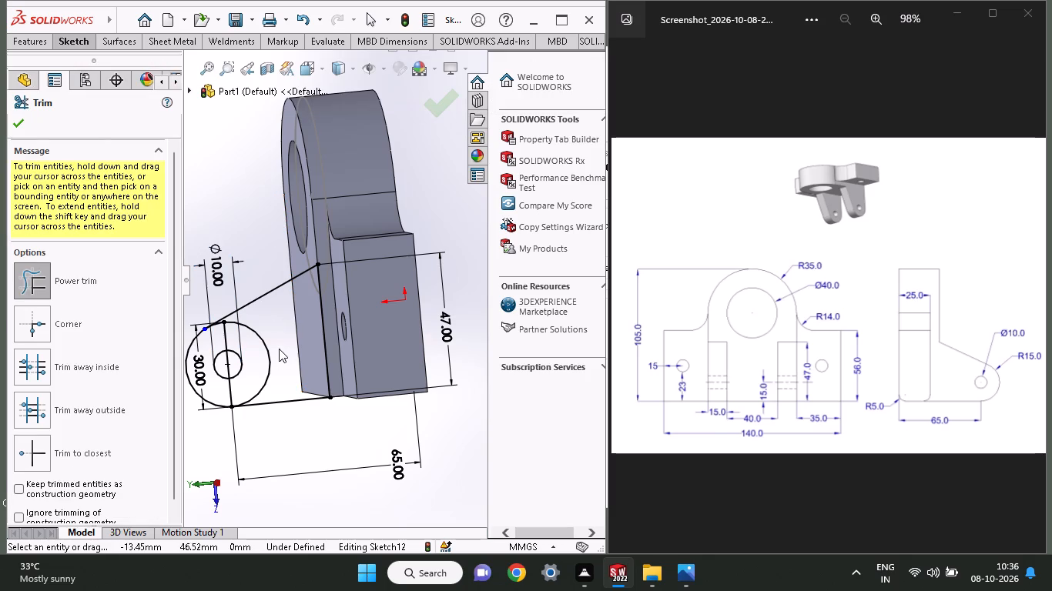
{"action": "left_click_drag", "start_coordinate": [279, 349], "coordinate": [263, 379]}
{"action": "left_click_drag", "start_coordinate": [241, 383], "coordinate": [219, 387]}
{"action": "left_click_drag", "start_coordinate": [236, 331], "coordinate": [212, 346]}
{"action": "left_click_drag", "start_coordinate": [240, 324], "coordinate": [214, 337]}
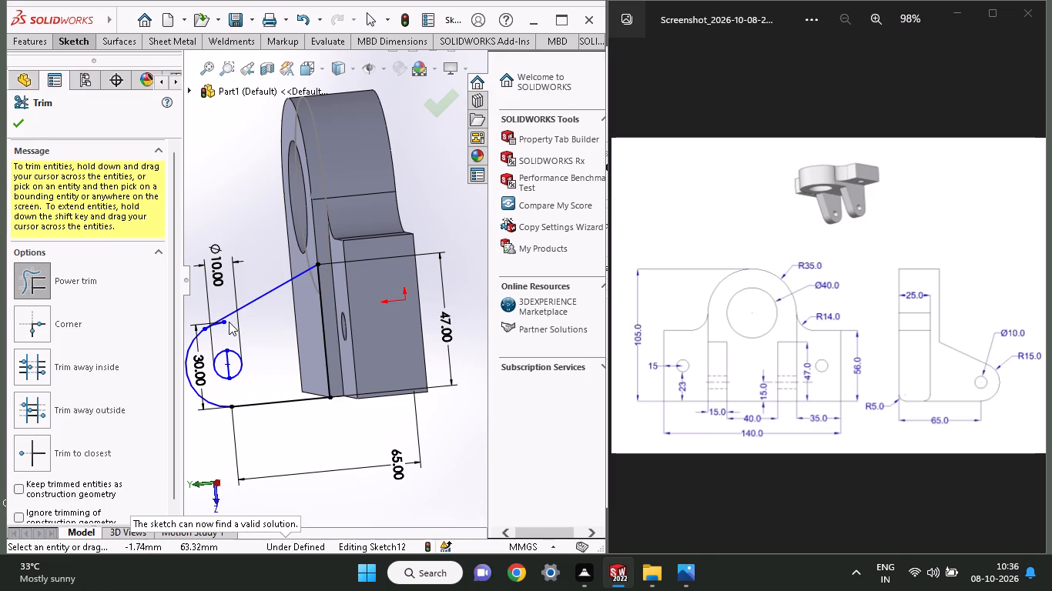
{"action": "scroll", "coordinate": [229, 322], "scroll_direction": "up", "scroll_amount": 3, "text": "ctrl"}
{"action": "scroll", "coordinate": [229, 322], "scroll_direction": "down", "scroll_amount": 4, "text": "ctrl"}
{"action": "scroll", "coordinate": [229, 322], "scroll_direction": "left", "scroll_amount": 9}
{"action": "scroll", "coordinate": [366, 273], "scroll_direction": "down", "scroll_amount": 6, "text": "ctrl"}
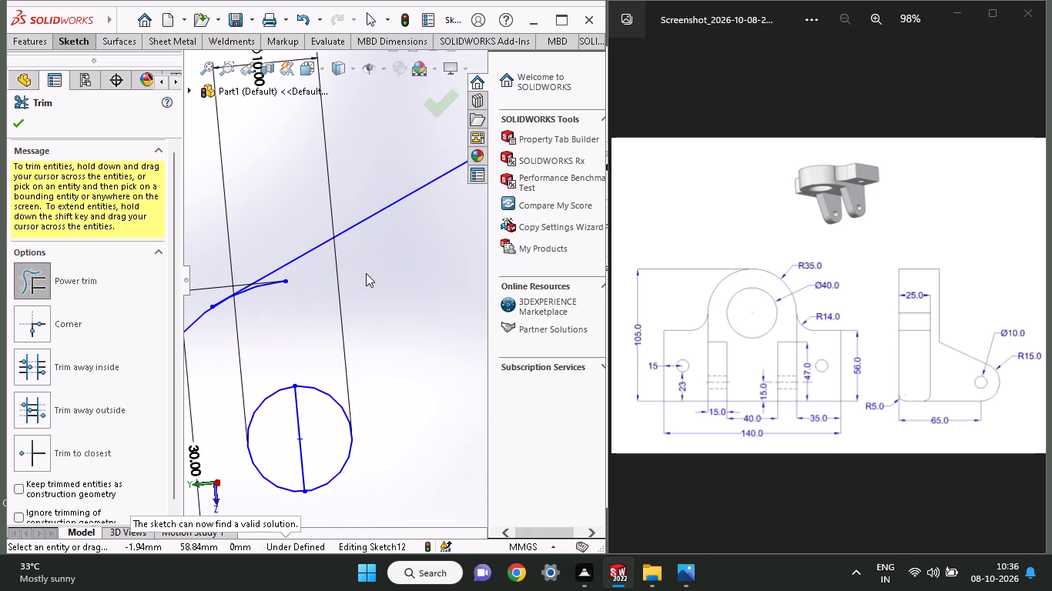
{"action": "left_click_drag", "start_coordinate": [292, 268], "coordinate": [270, 306]}
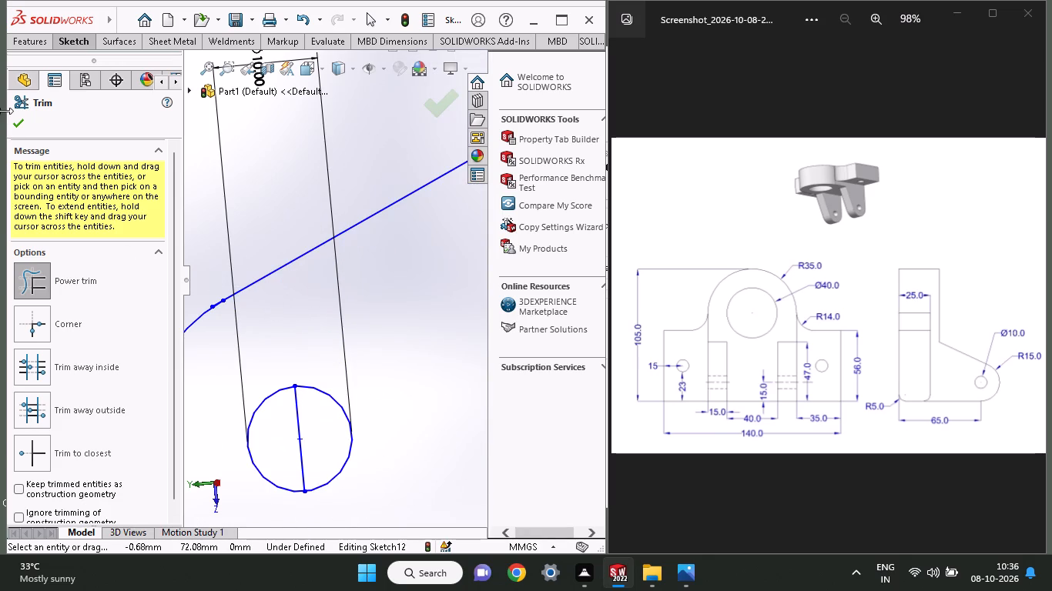
{"action": "left_click", "coordinate": [12, 125]}
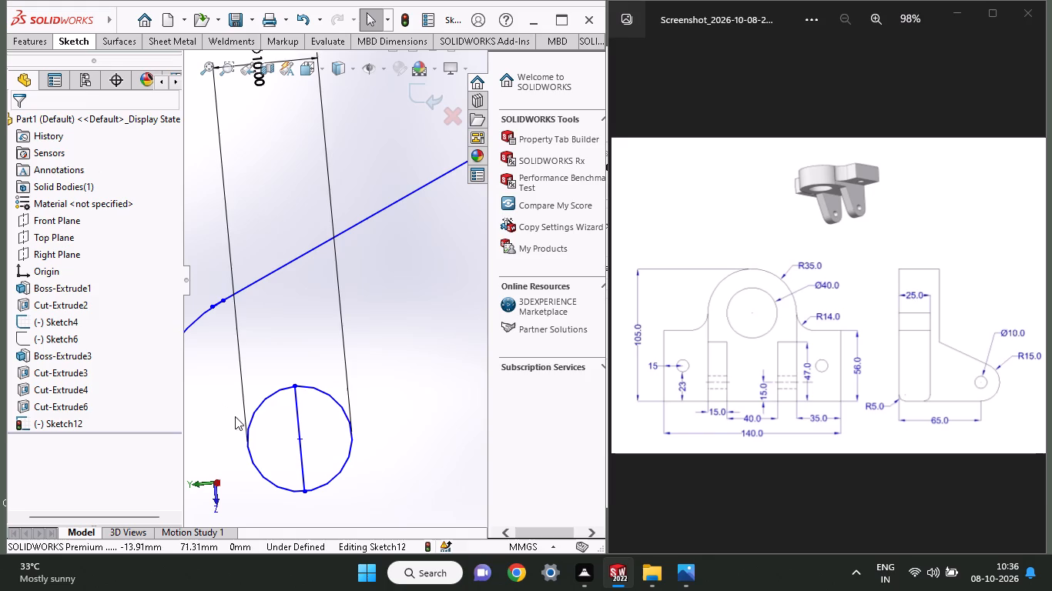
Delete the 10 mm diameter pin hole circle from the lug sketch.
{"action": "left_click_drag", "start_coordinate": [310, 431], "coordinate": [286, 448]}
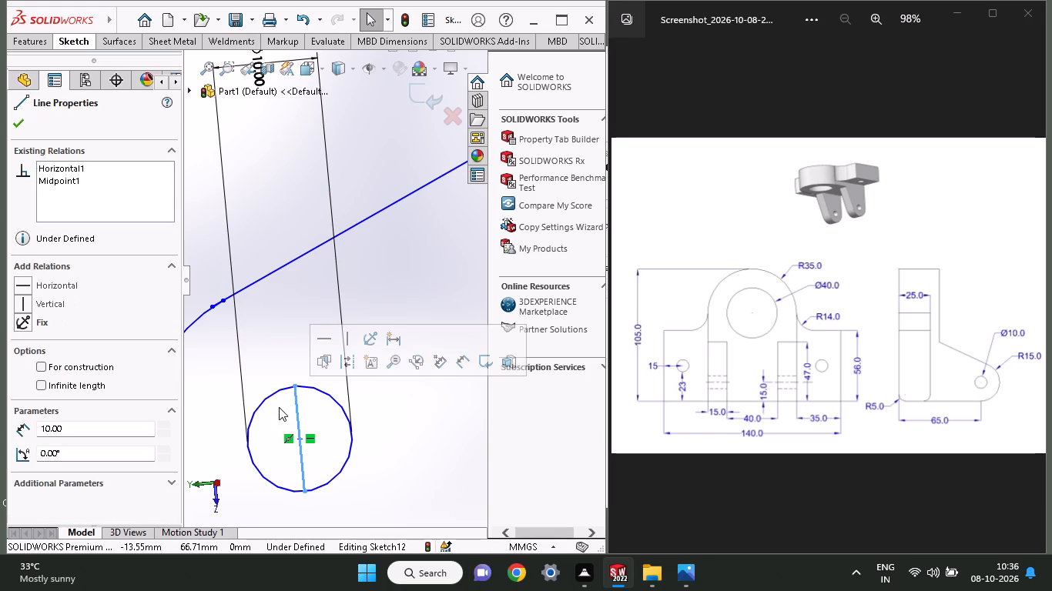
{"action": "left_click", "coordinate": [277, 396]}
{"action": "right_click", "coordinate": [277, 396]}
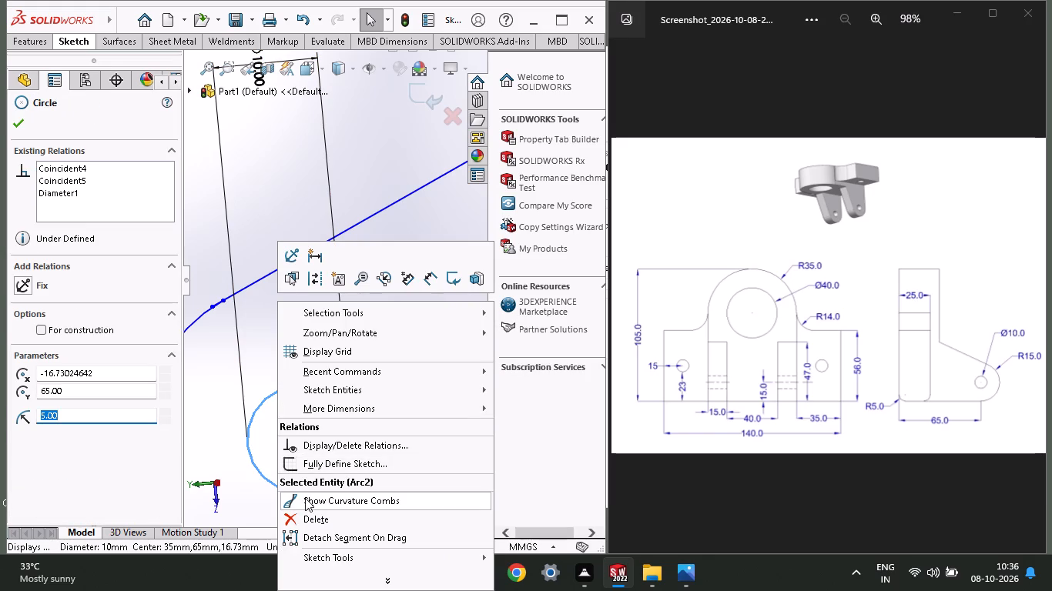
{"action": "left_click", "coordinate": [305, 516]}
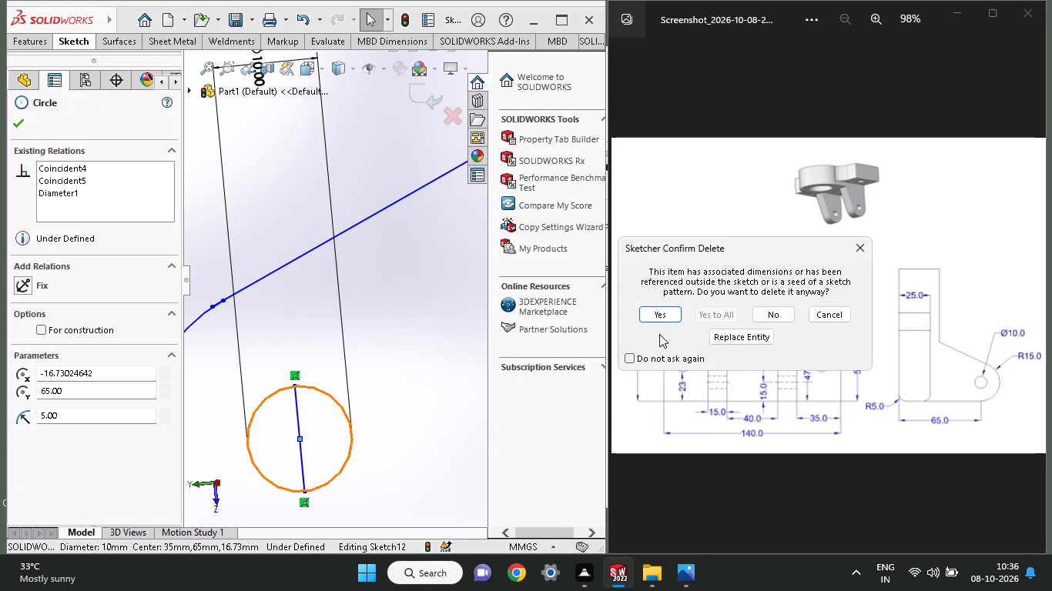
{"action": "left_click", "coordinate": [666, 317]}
Delete the remaining 10 mm centre line segment inside the lug profile.
{"action": "left_click", "coordinate": [295, 421]}
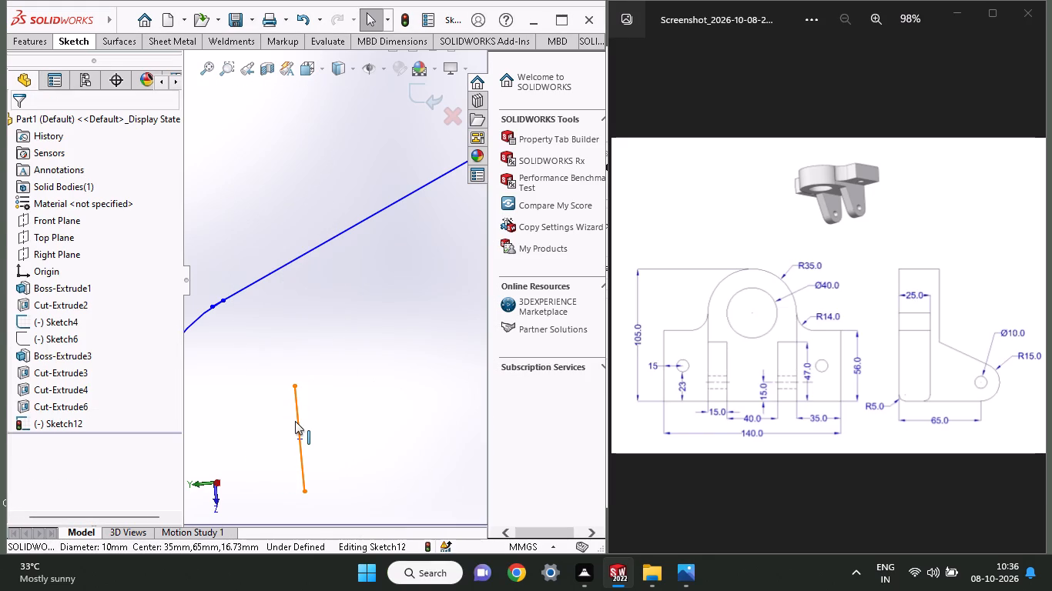
{"action": "right_click", "coordinate": [295, 421]}
{"action": "left_click", "coordinate": [320, 513]}
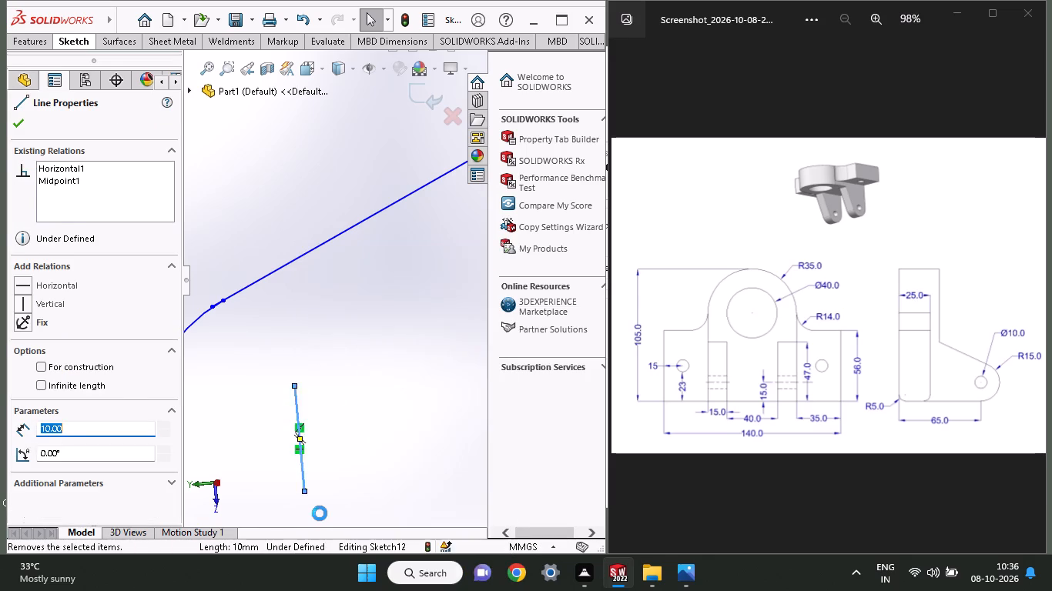
Extrude the closed lug profile region as a blind boss 70 mm across the boss's width, with the result merged.
{"action": "scroll", "coordinate": [328, 513], "scroll_direction": "up", "scroll_amount": 3, "text": "ctrl"}
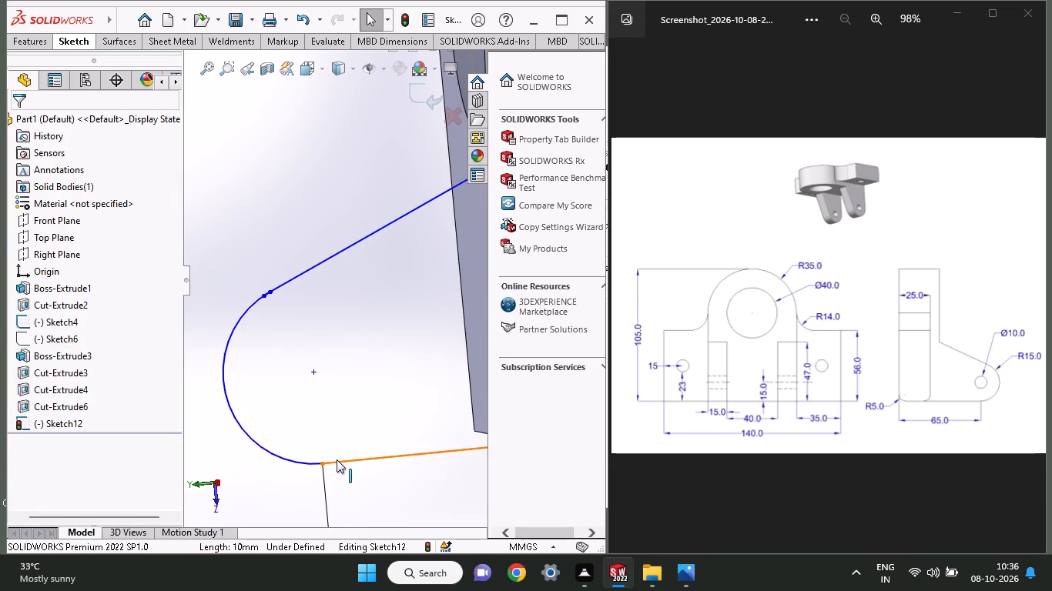
{"action": "scroll", "coordinate": [337, 459], "scroll_direction": "up", "scroll_amount": 2, "text": "ctrl"}
{"action": "scroll", "coordinate": [337, 459], "scroll_direction": "right", "scroll_amount": 1}
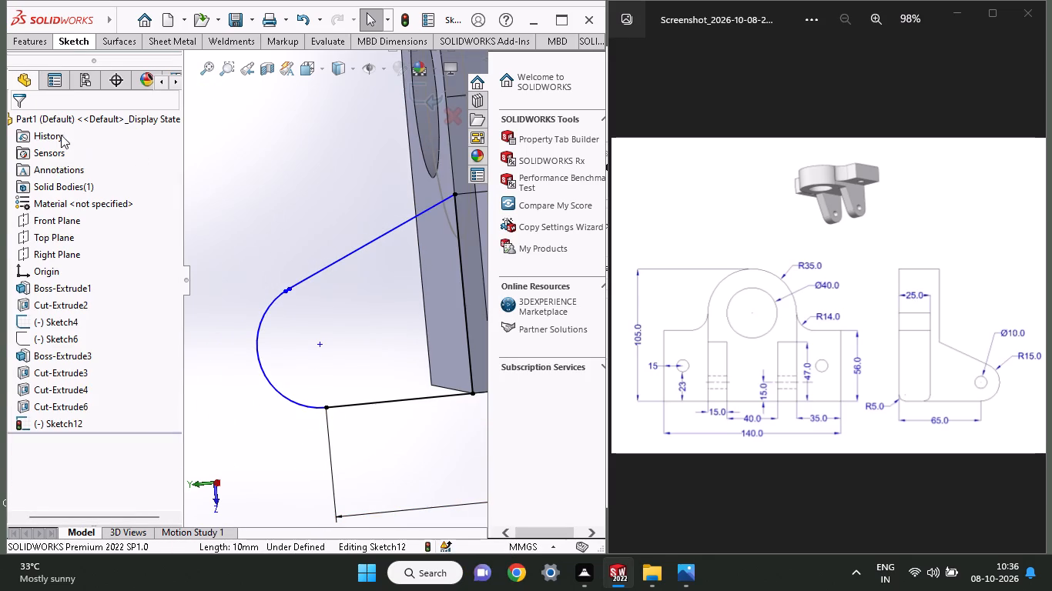
{"action": "left_click", "coordinate": [39, 45]}
{"action": "left_click", "coordinate": [49, 76]}
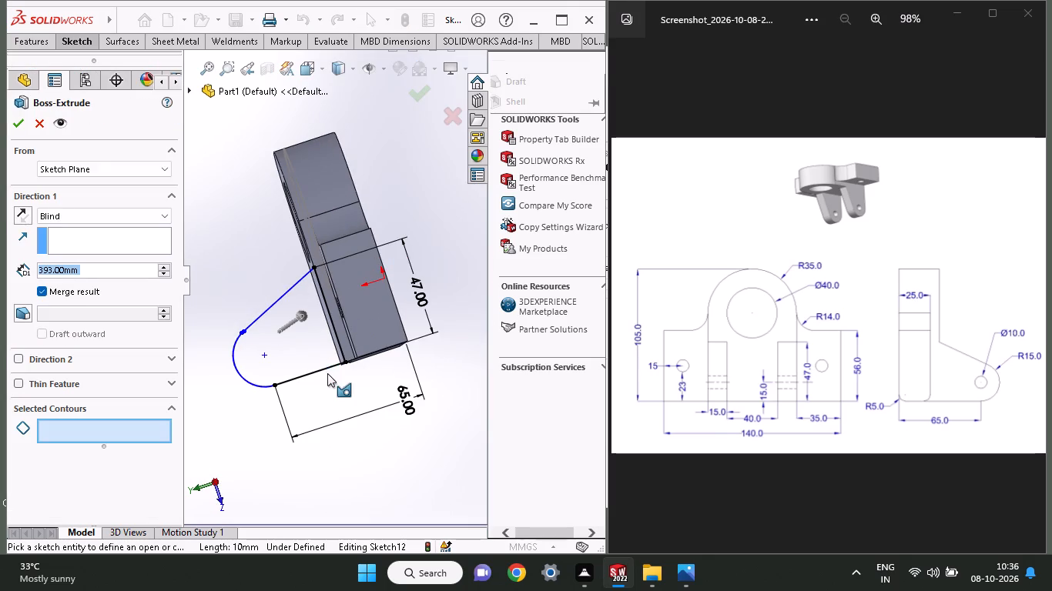
{"action": "left_click", "coordinate": [307, 352]}
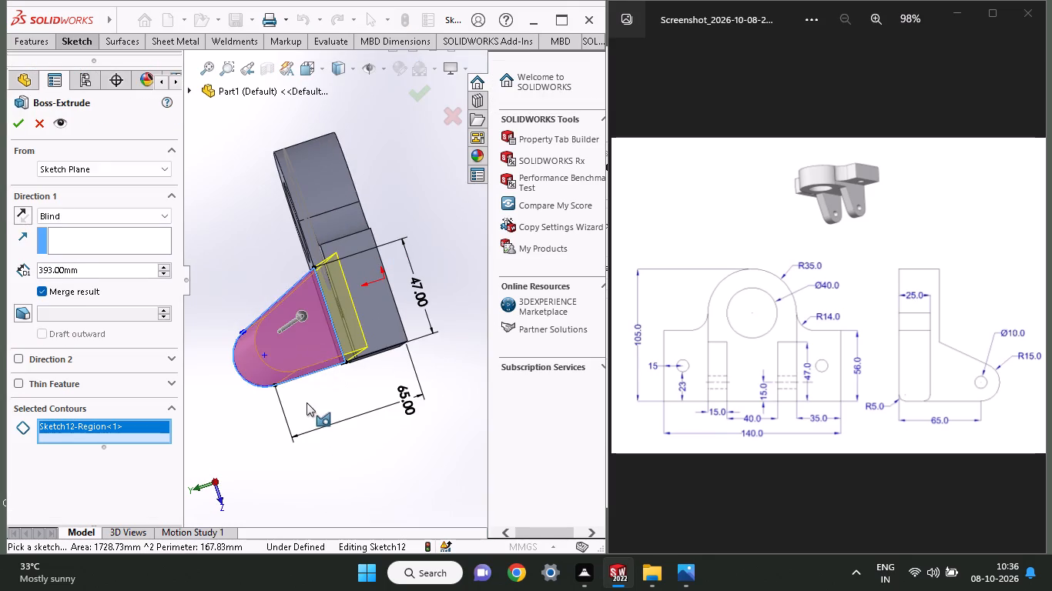
{"action": "middle_click_drag", "start_coordinate": [307, 403], "coordinate": [387, 412]}
{"action": "middle_click_drag", "start_coordinate": [387, 382], "coordinate": [314, 382]}
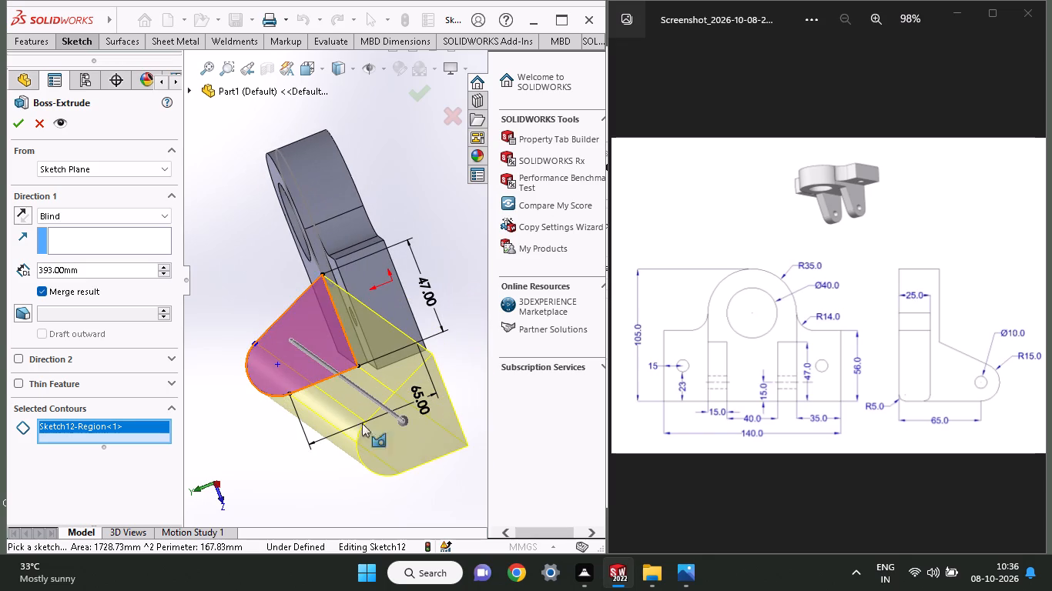
{"action": "left_click_drag", "start_coordinate": [408, 421], "coordinate": [289, 384]}
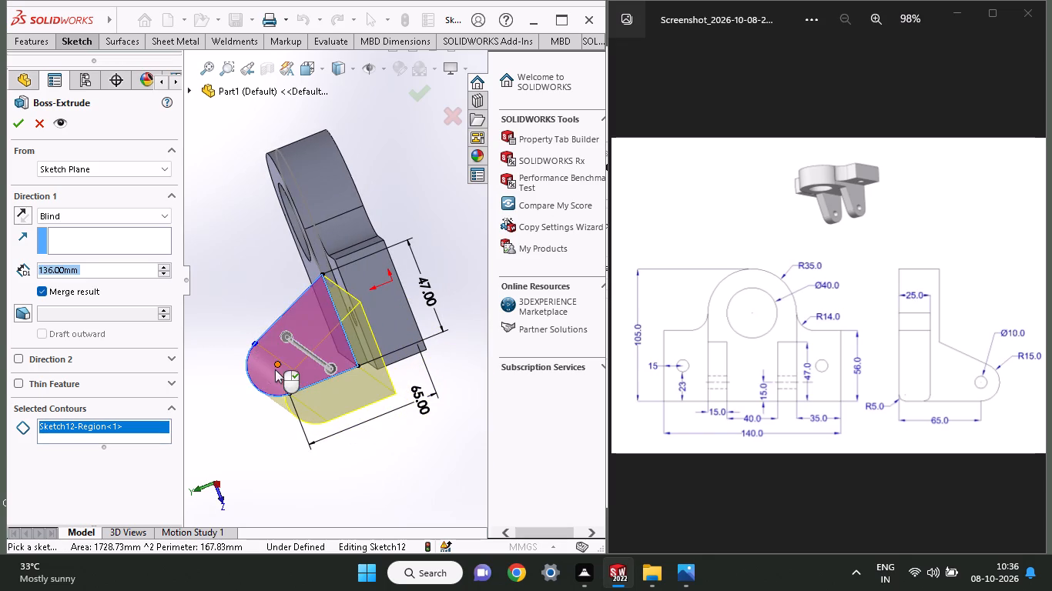
{"action": "left_click_drag", "start_coordinate": [327, 370], "coordinate": [251, 362]}
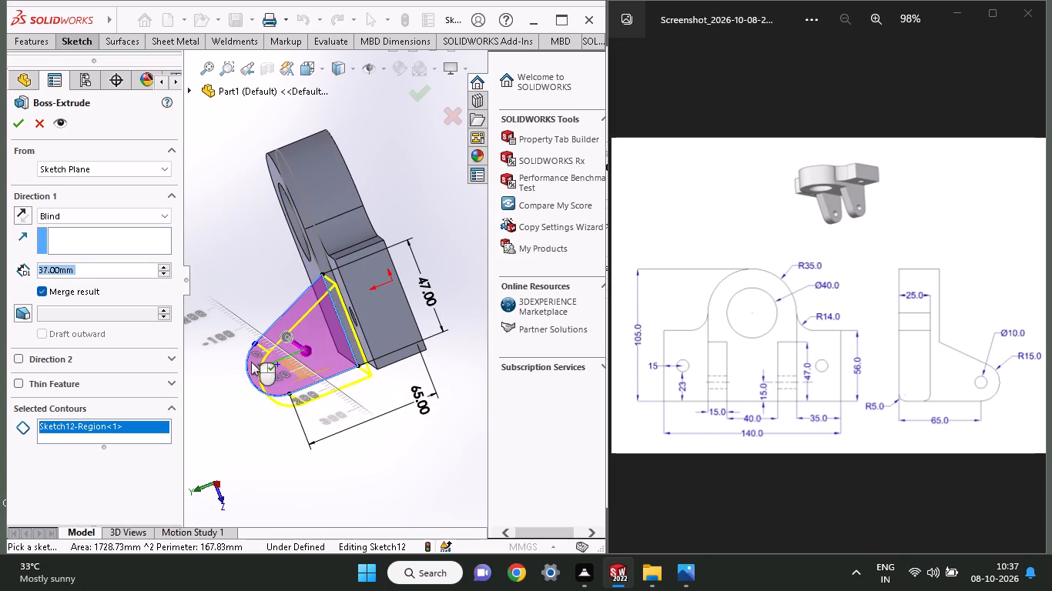
{"action": "left_click_drag", "start_coordinate": [251, 362], "coordinate": [189, 355]}
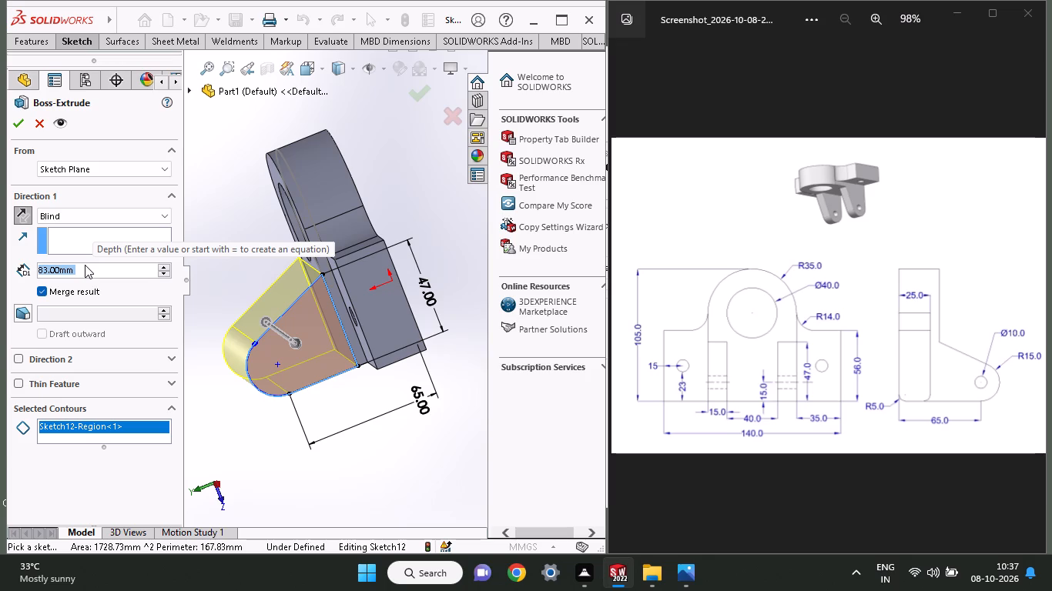
{"action": "type", "text": "70"}
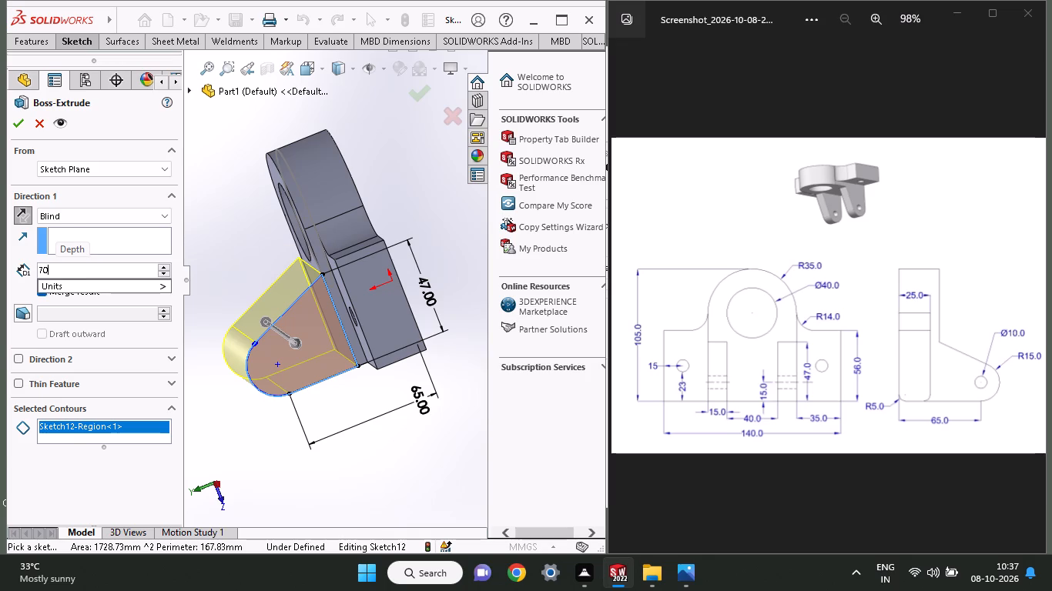
{"action": "key", "text": "Return"}
{"action": "middle_click_drag", "start_coordinate": [293, 419], "coordinate": [377, 436]}
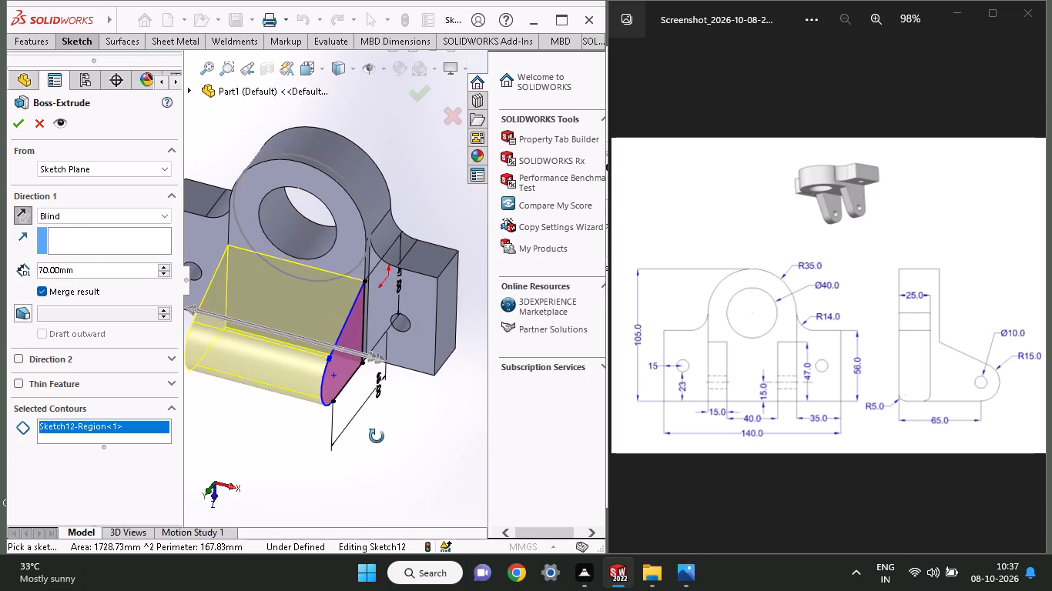
{"action": "middle_click_drag", "start_coordinate": [377, 436], "coordinate": [381, 437]}
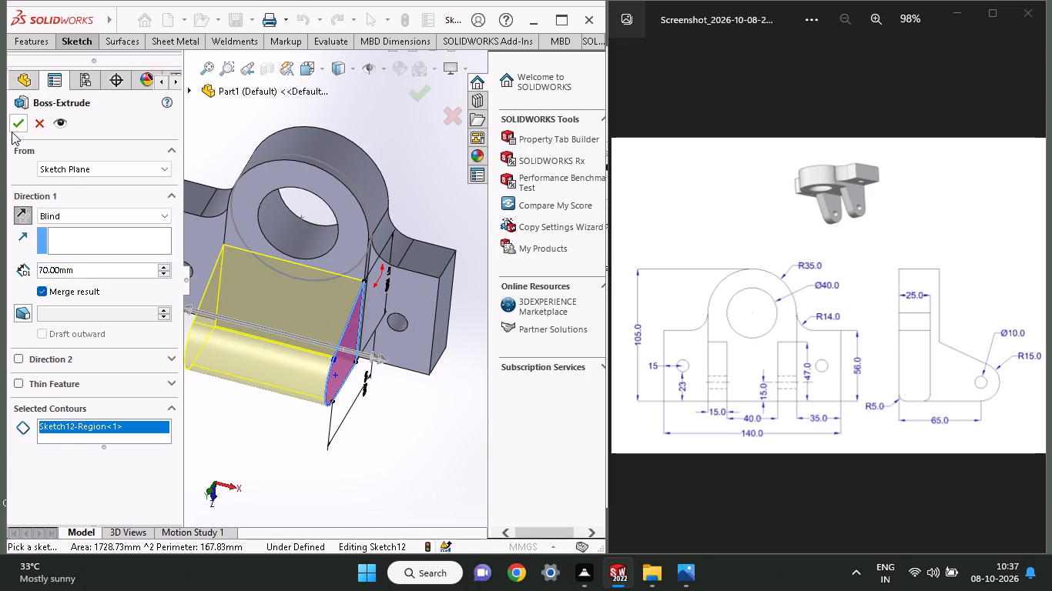
{"action": "left_click", "coordinate": [12, 132]}
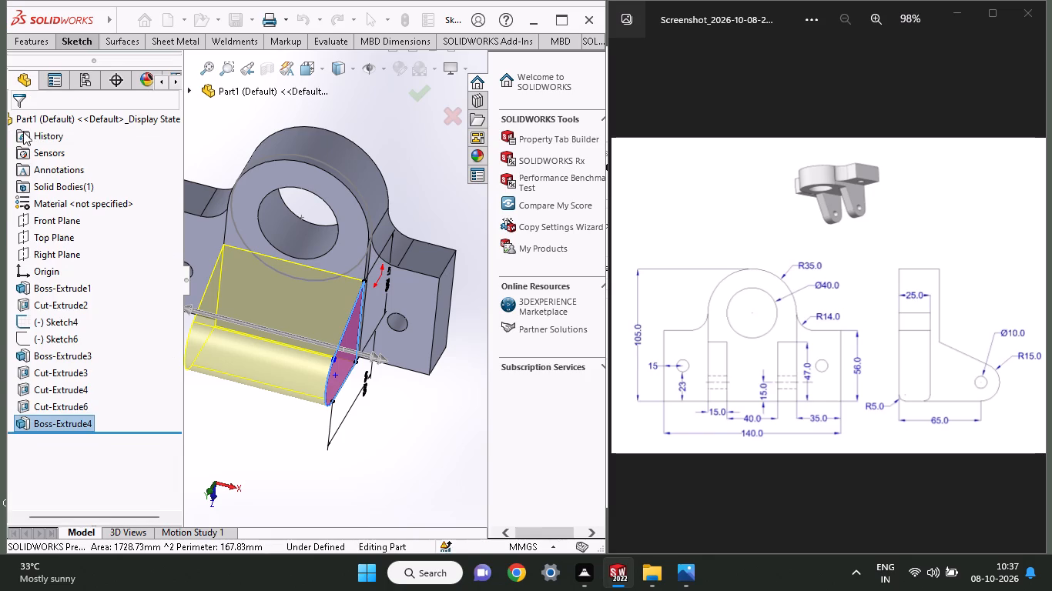
Start a sketch on the ring's front face and draw a vertical line about 64 mm long through the lug block's left part.
{"action": "middle_click_drag", "start_coordinate": [270, 456], "coordinate": [320, 385]}
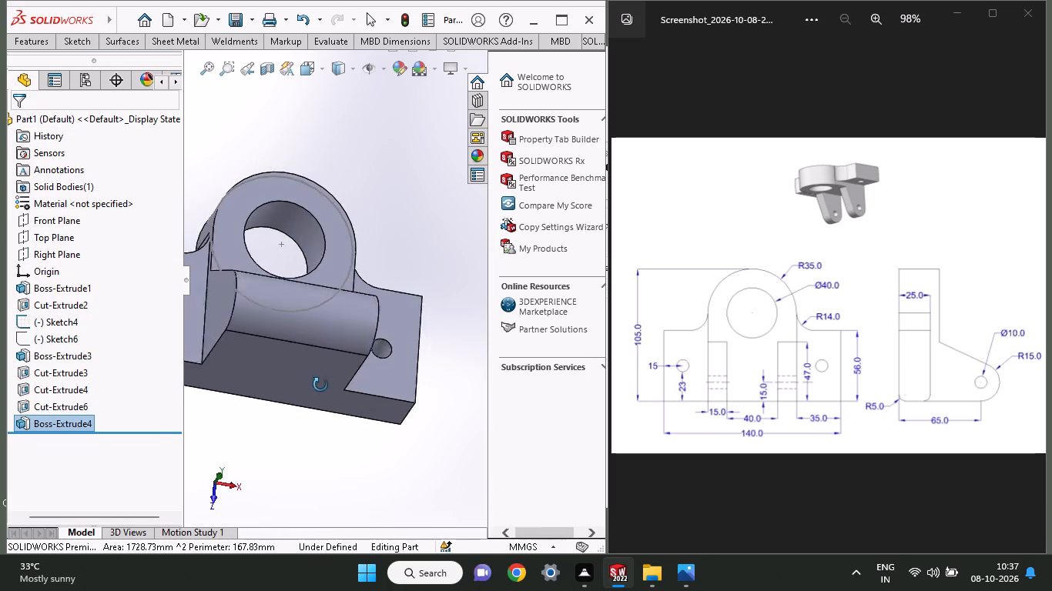
{"action": "middle_click_drag", "start_coordinate": [320, 385], "coordinate": [285, 450]}
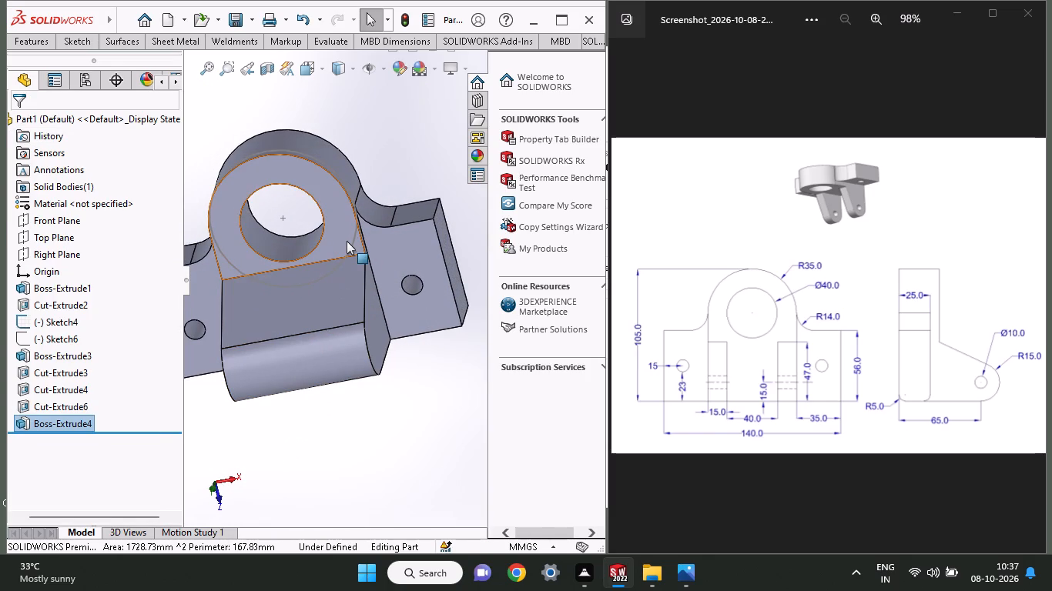
{"action": "left_click", "coordinate": [349, 241]}
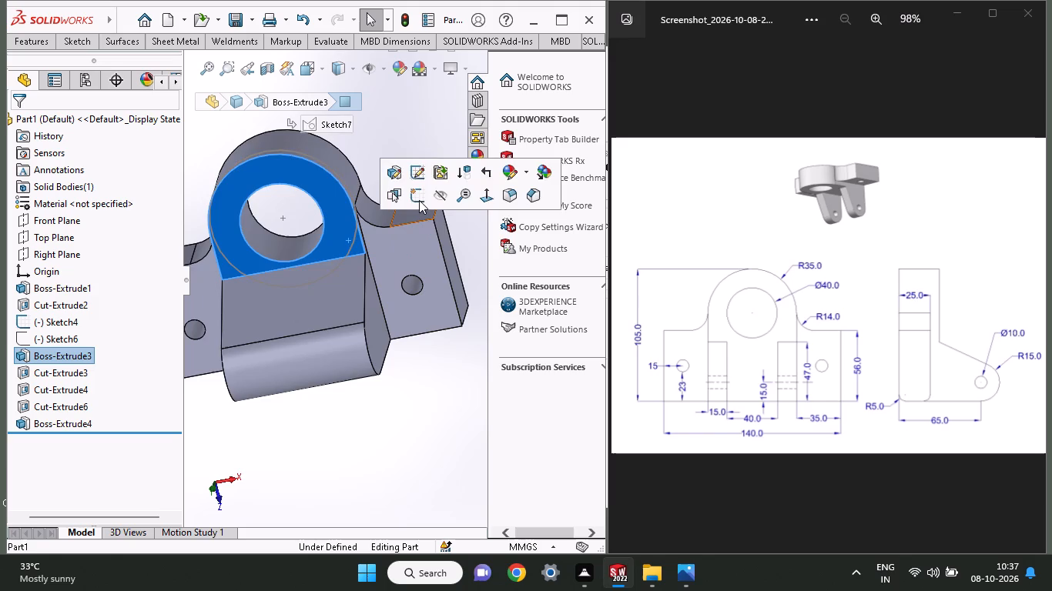
{"action": "left_click", "coordinate": [419, 200]}
{"action": "left_click", "coordinate": [71, 45]}
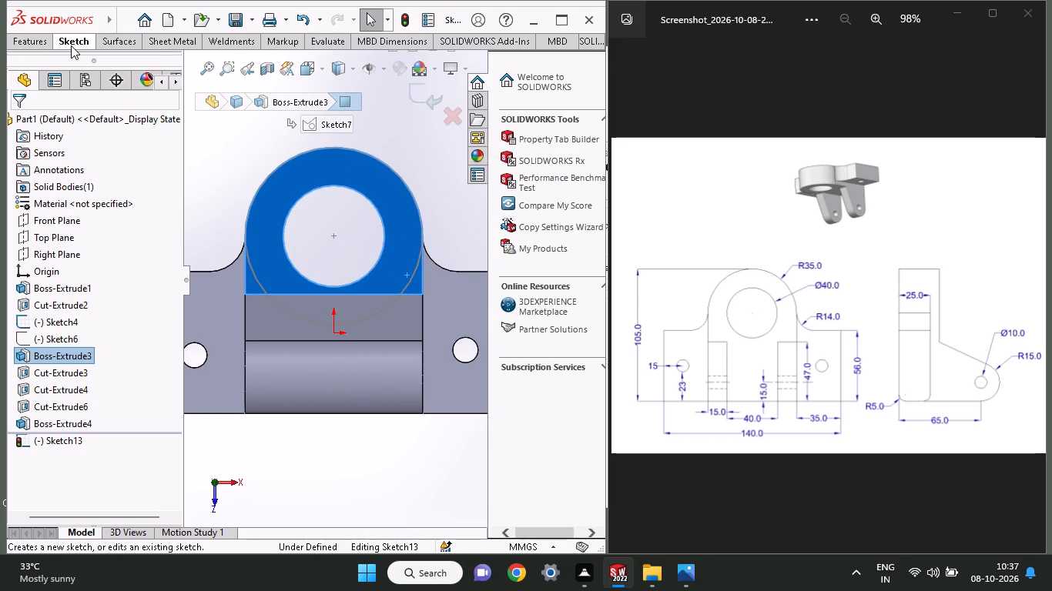
{"action": "left_click", "coordinate": [105, 58]}
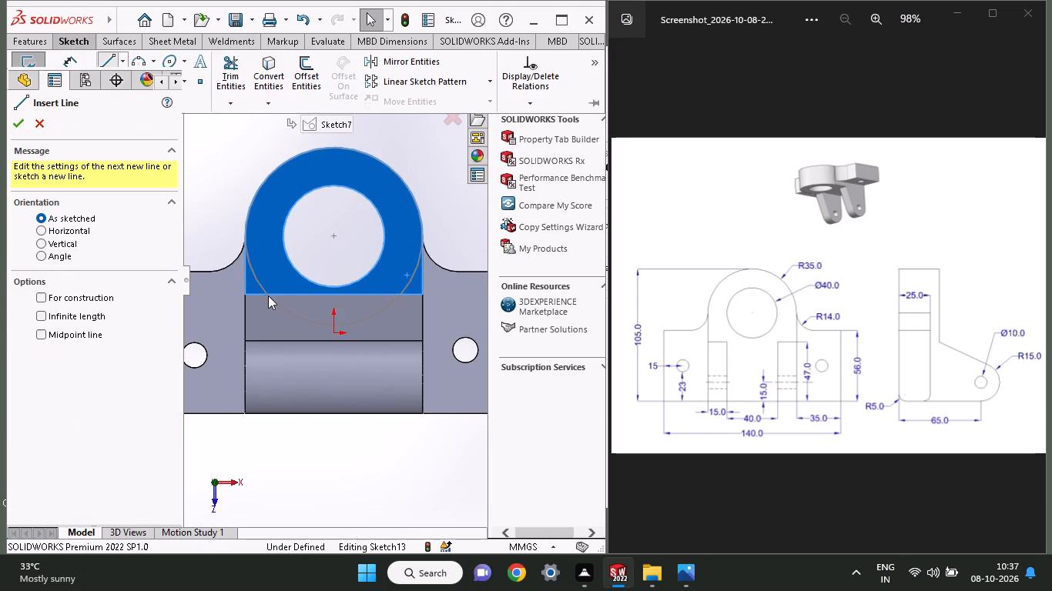
{"action": "left_click", "coordinate": [279, 283]}
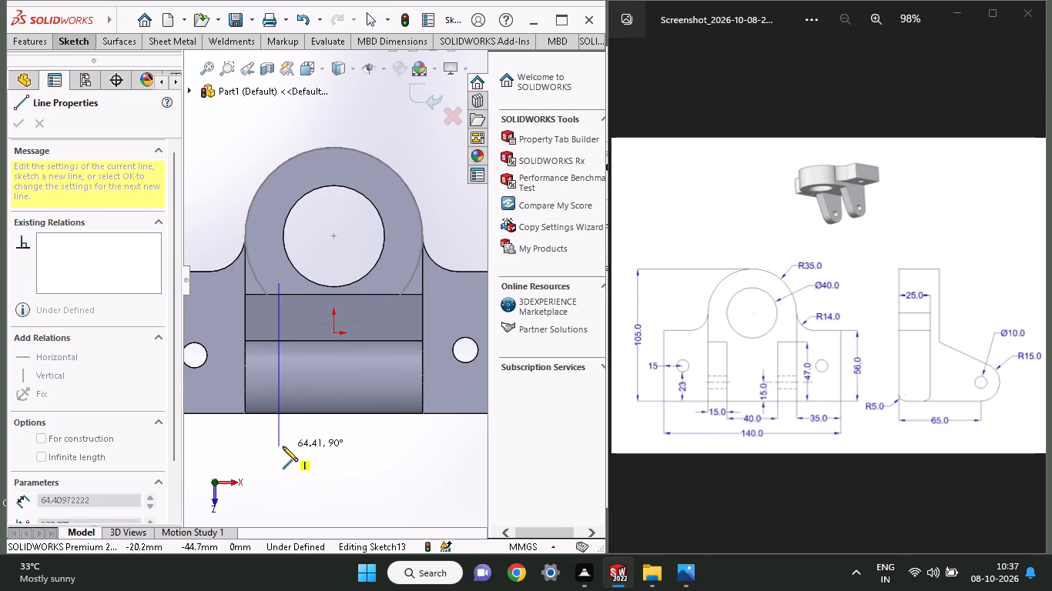
{"action": "left_click", "coordinate": [283, 446]}
{"action": "right_click", "coordinate": [313, 440]}
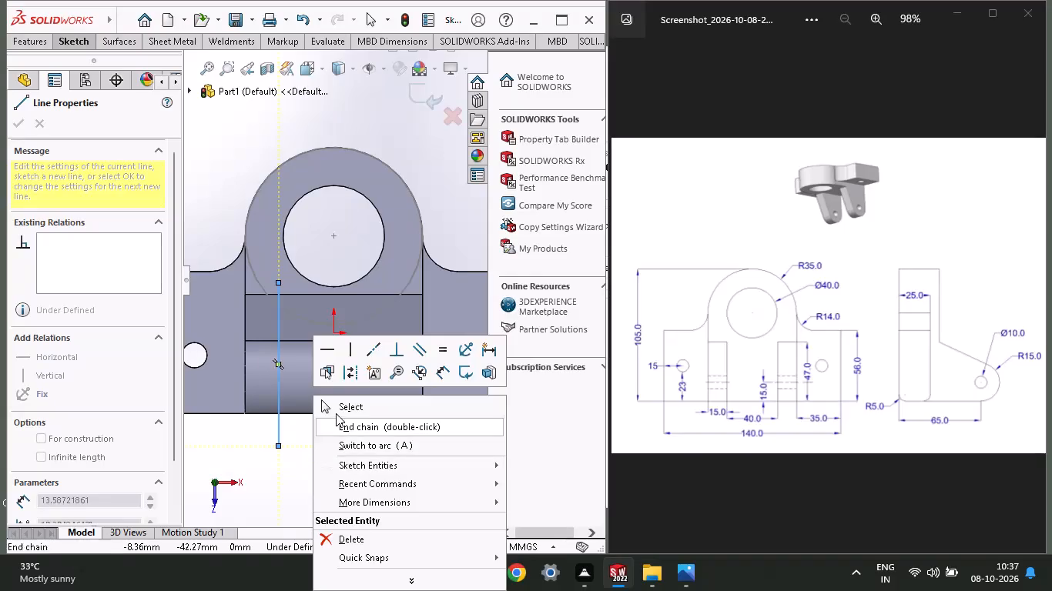
{"action": "left_click", "coordinate": [336, 409]}
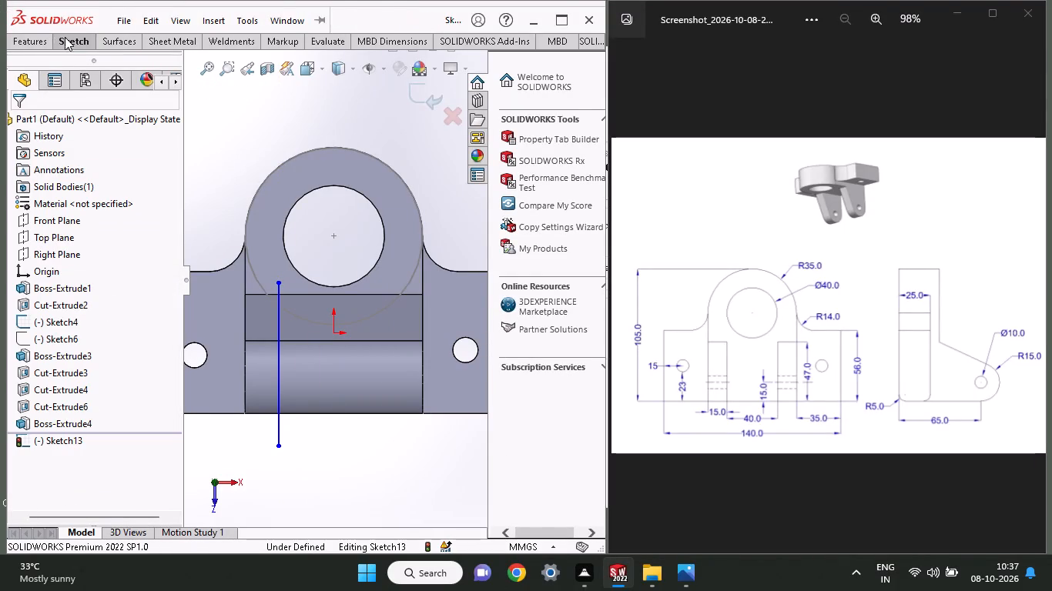
Draw a second vertical line through the lug block's right part, starting level with the first and extending past the bottom edge.
{"action": "left_click", "coordinate": [69, 40]}
{"action": "left_click", "coordinate": [104, 58]}
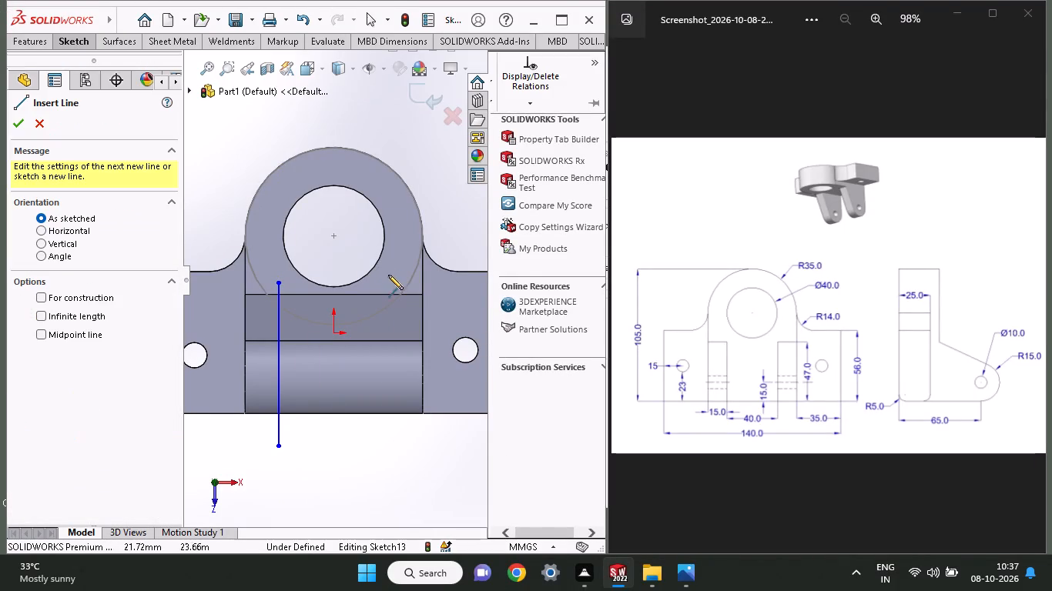
{"action": "left_click", "coordinate": [381, 285]}
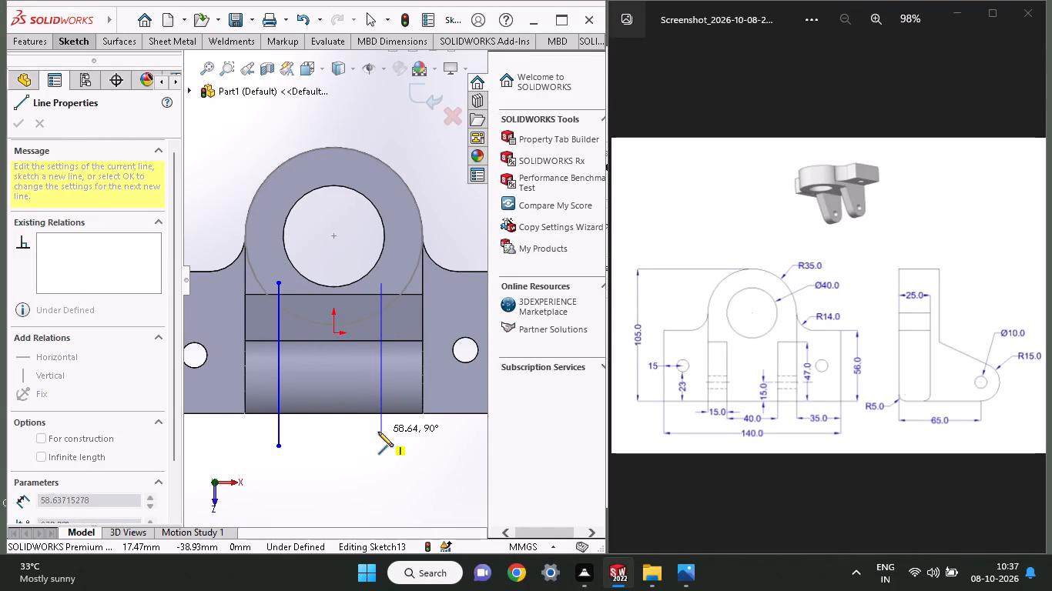
{"action": "left_click", "coordinate": [380, 440]}
{"action": "right_click", "coordinate": [392, 427]}
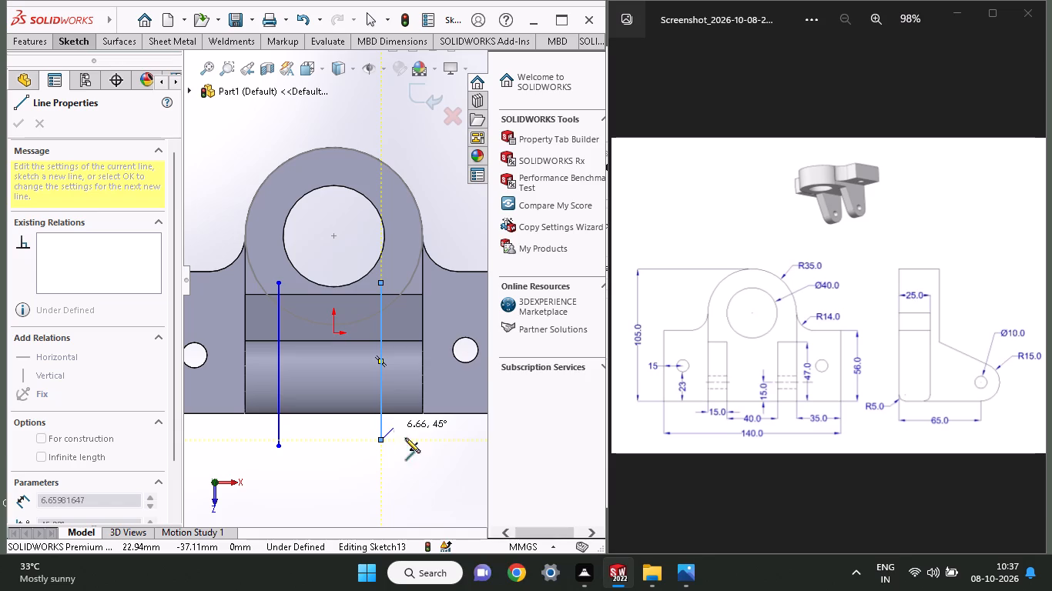
{"action": "left_click", "coordinate": [412, 413]}
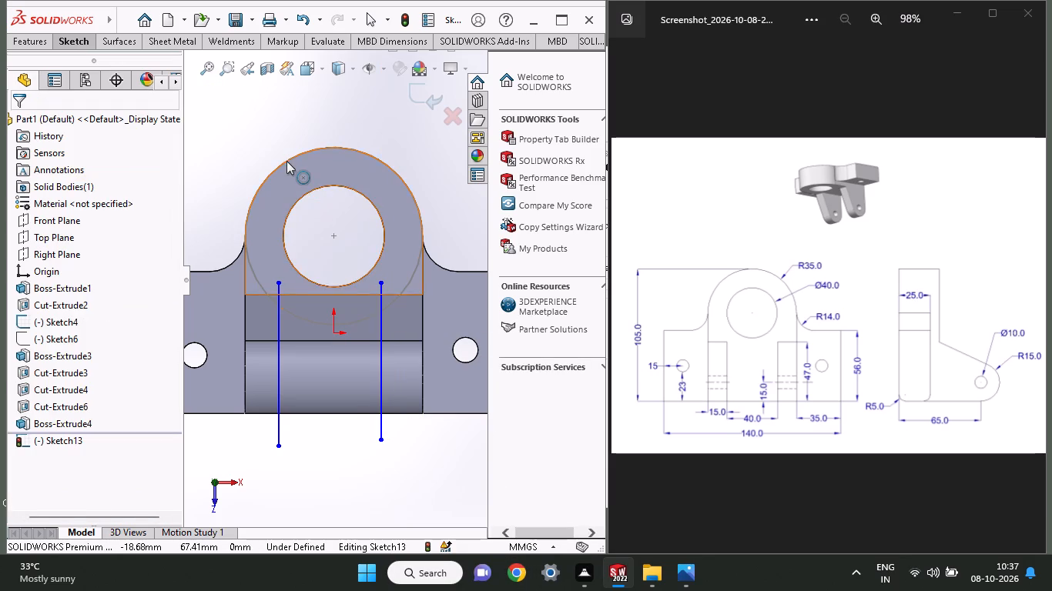
Dimension the left vertical line 15 mm from the lug block's left edge.
{"action": "scroll", "coordinate": [286, 161], "scroll_direction": "down", "scroll_amount": 1}
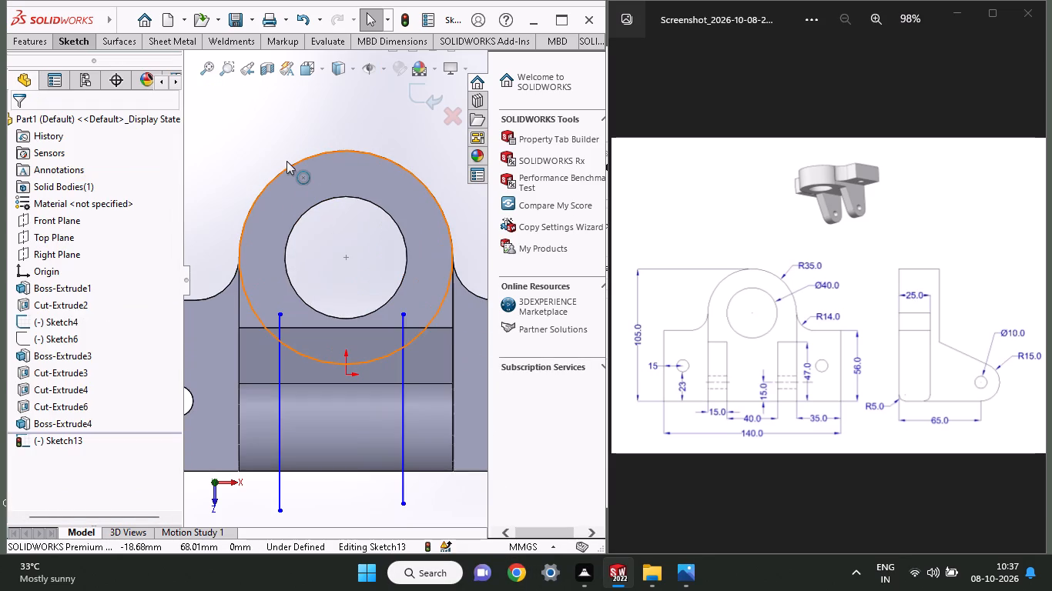
{"action": "left_click", "coordinate": [53, 35]}
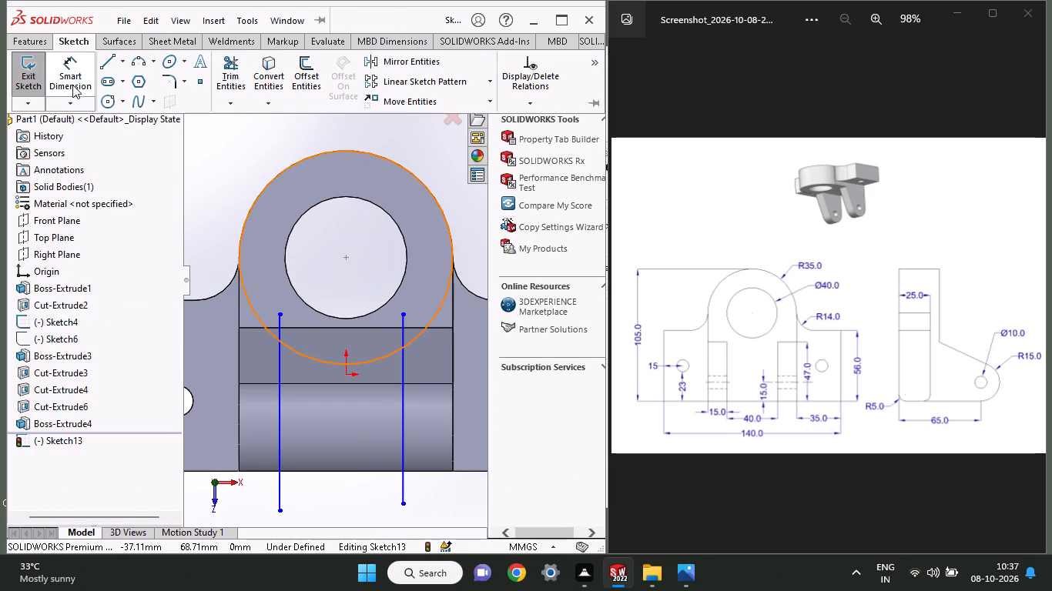
{"action": "left_click", "coordinate": [72, 85]}
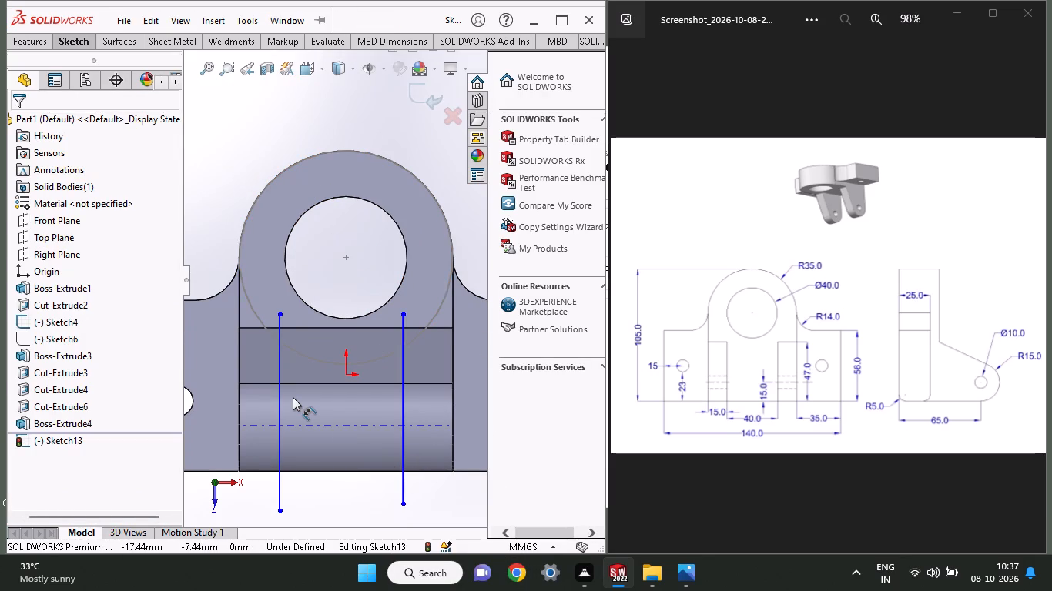
{"action": "left_click", "coordinate": [240, 328]}
{"action": "left_click", "coordinate": [277, 319]}
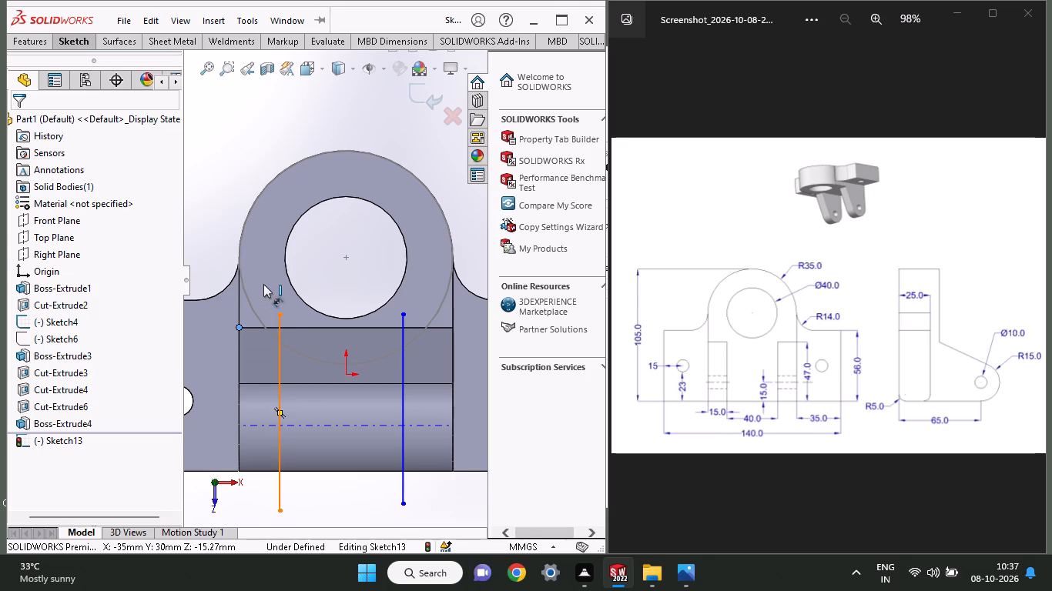
{"action": "left_click", "coordinate": [256, 276]}
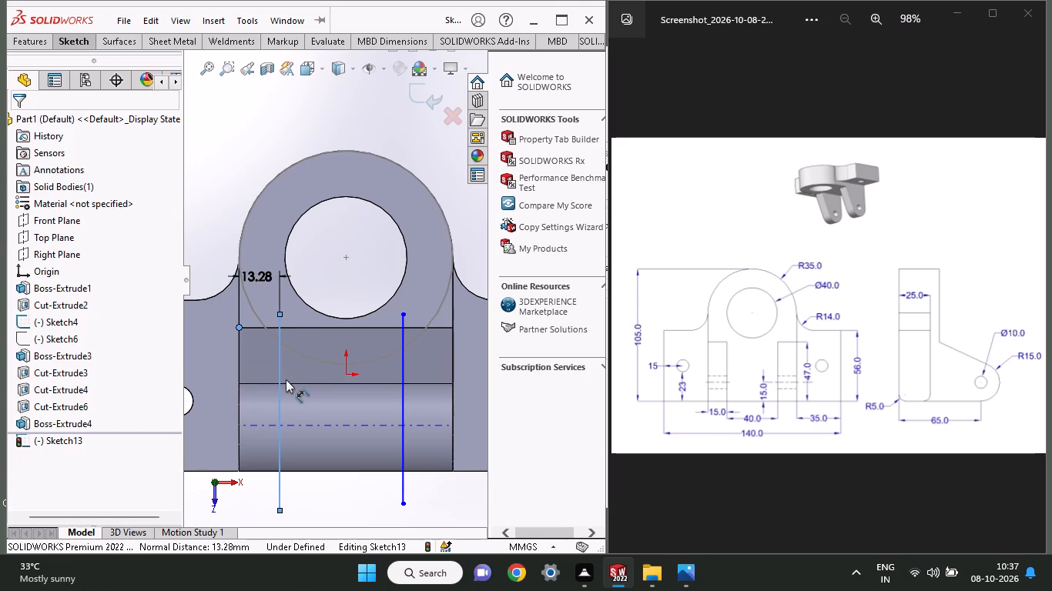
{"action": "type", "text": "15"}
{"action": "key", "text": "Return"}
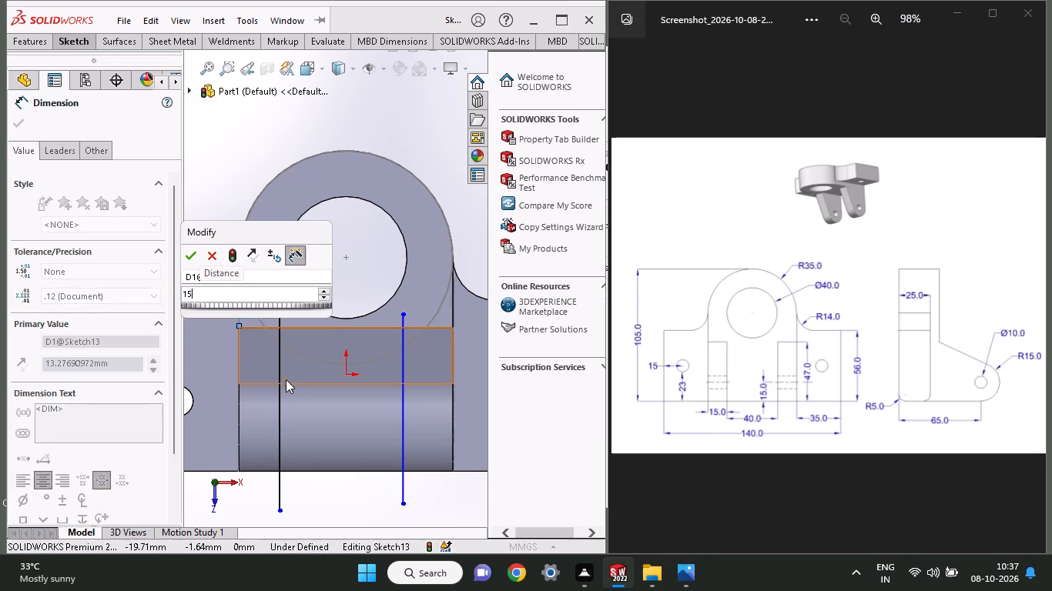
Dimension the right vertical line 15 mm from the lug block's right edge.
{"action": "left_click", "coordinate": [452, 329]}
{"action": "left_click", "coordinate": [400, 315]}
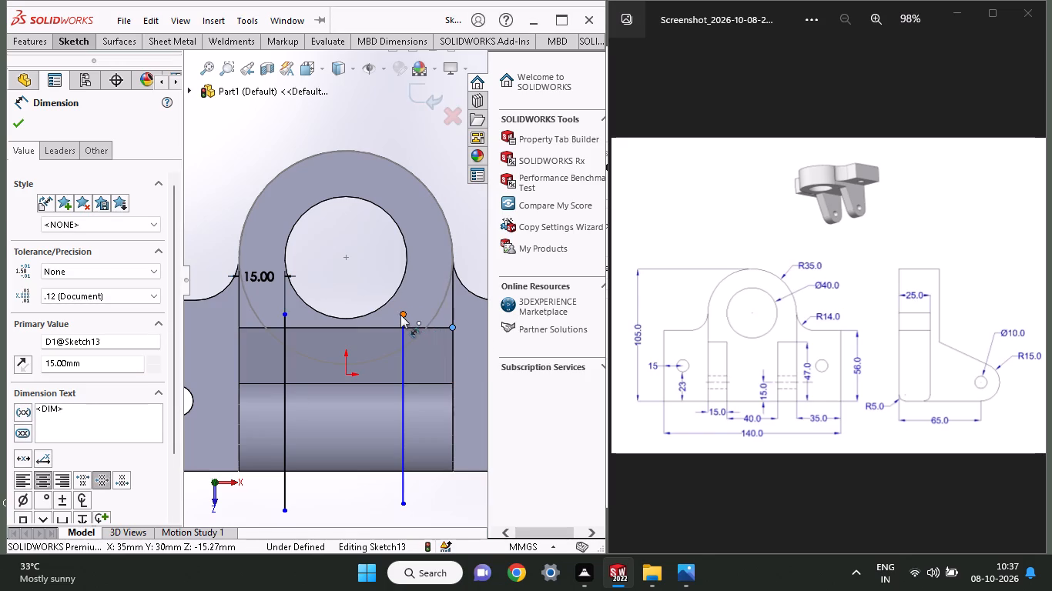
{"action": "left_click", "coordinate": [425, 286]}
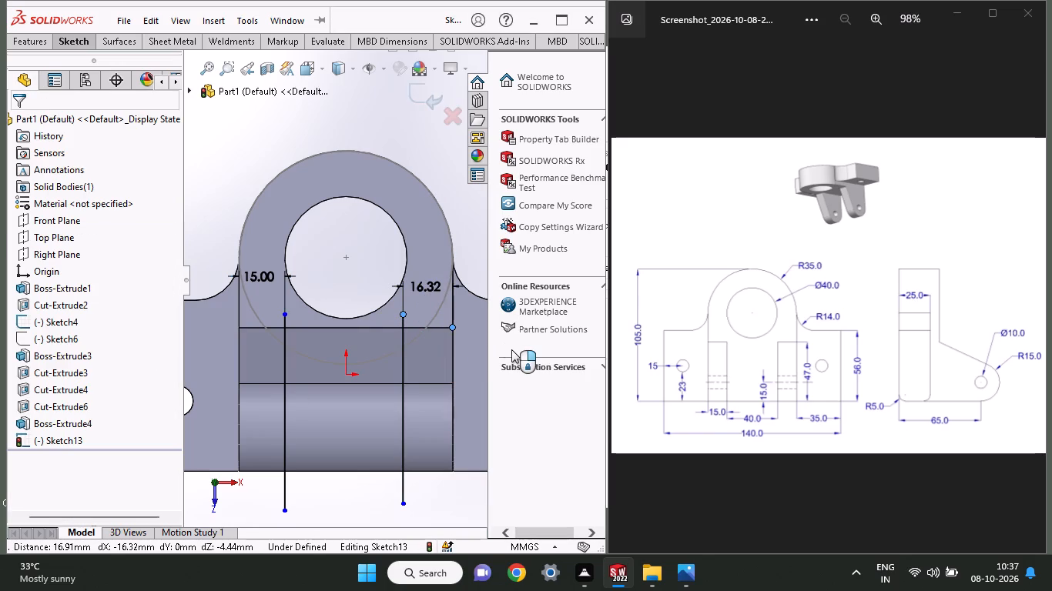
{"action": "type", "text": "15"}
{"action": "key", "text": "Return"}
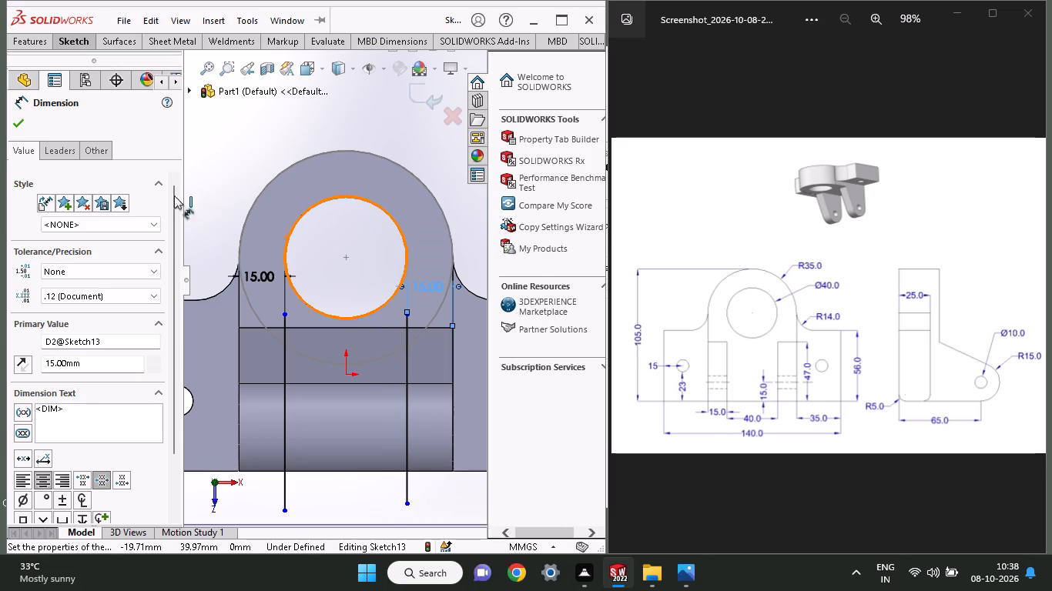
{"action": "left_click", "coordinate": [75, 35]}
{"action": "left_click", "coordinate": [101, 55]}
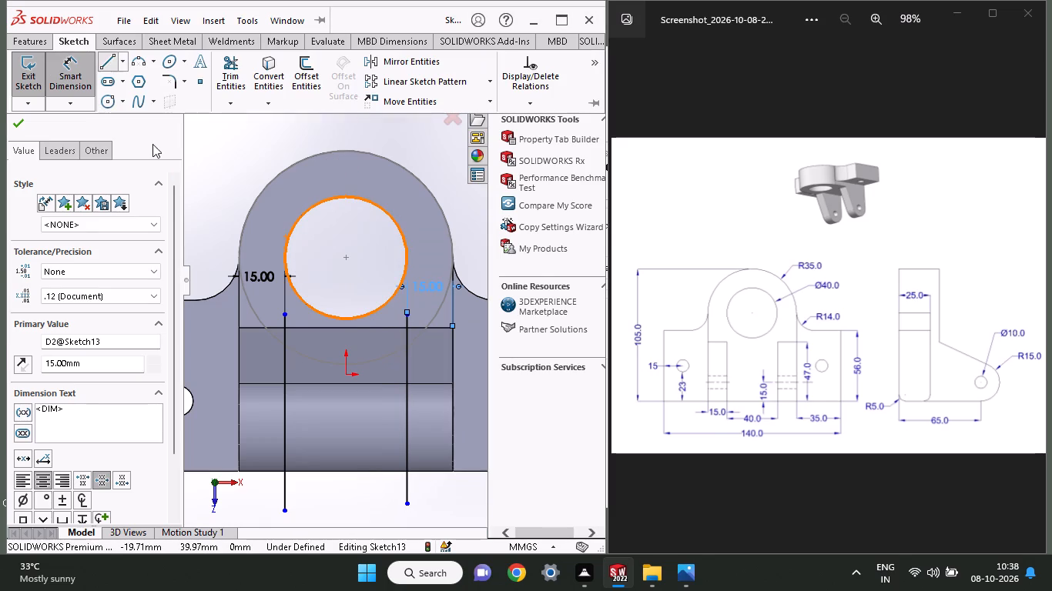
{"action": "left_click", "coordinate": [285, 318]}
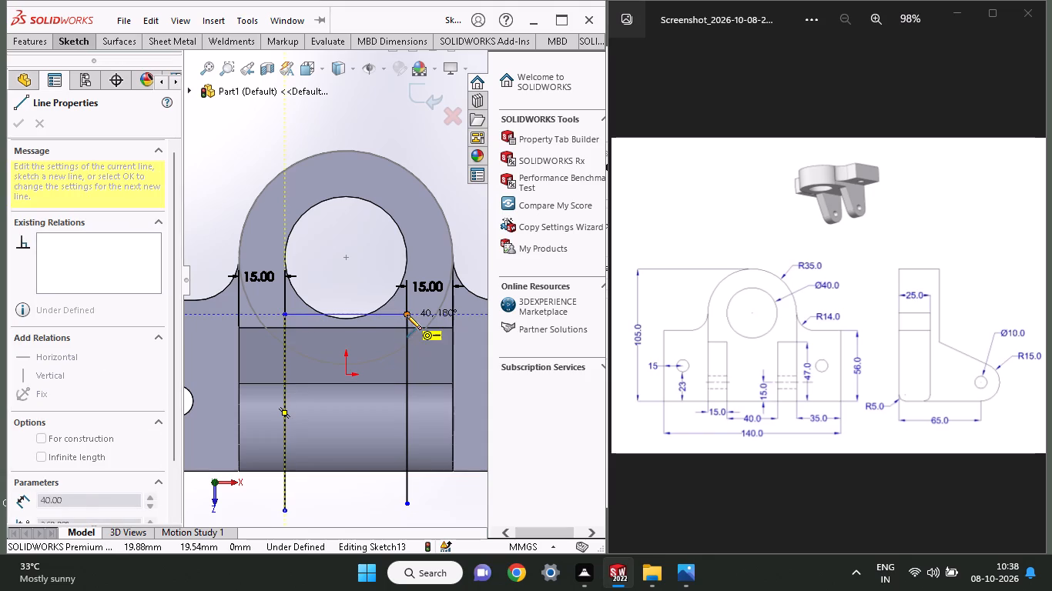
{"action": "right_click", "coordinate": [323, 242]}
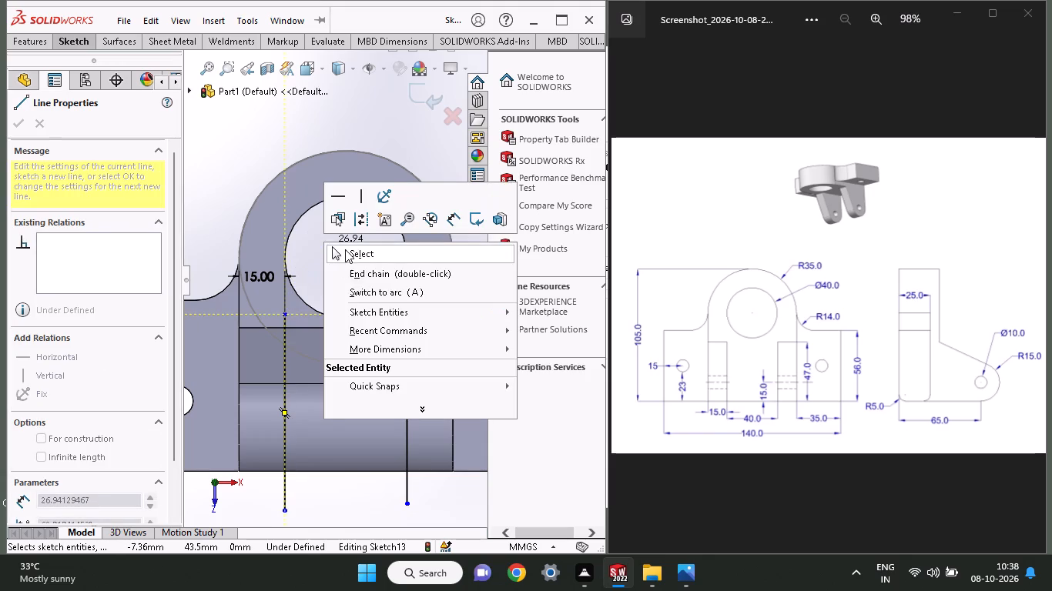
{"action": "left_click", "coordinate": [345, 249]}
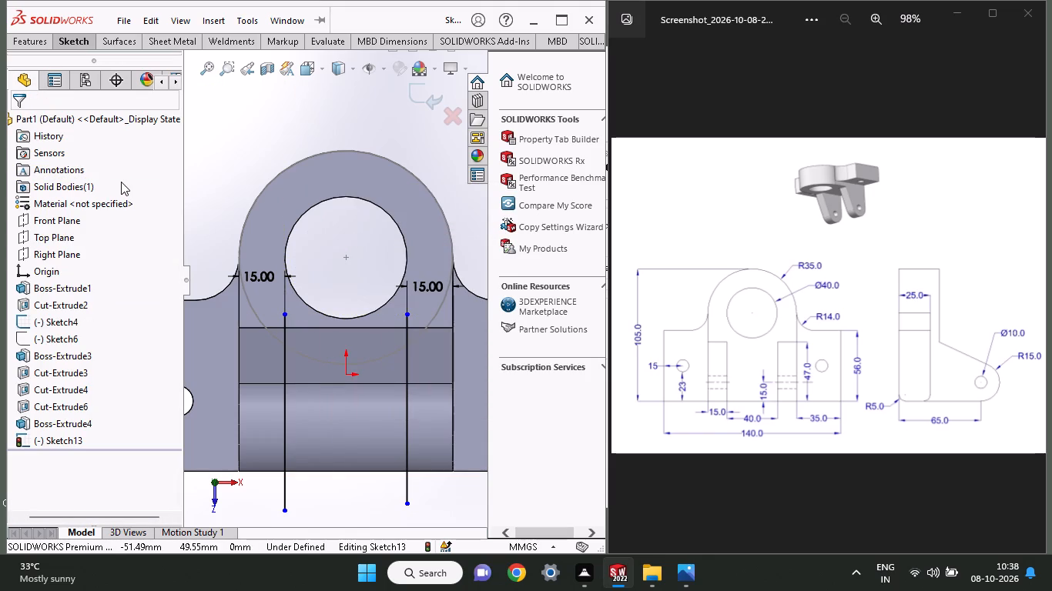
Draw a horizontal line about 45 mm long on the lug block's top edge, crossing both vertical lines.
{"action": "left_click", "coordinate": [69, 42]}
{"action": "left_click", "coordinate": [101, 62]}
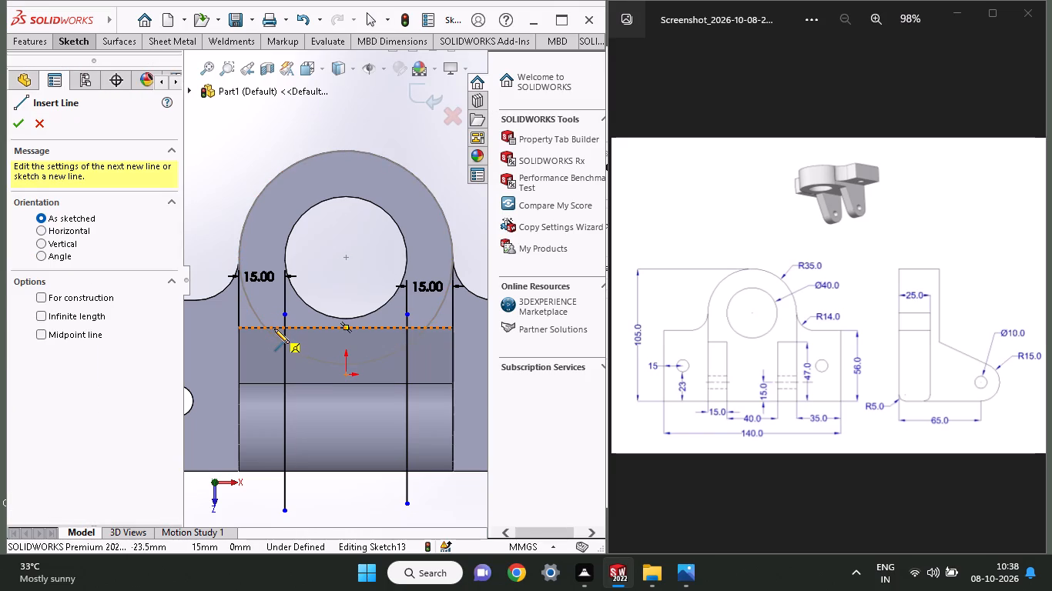
{"action": "left_click_drag", "start_coordinate": [274, 329], "coordinate": [281, 329]}
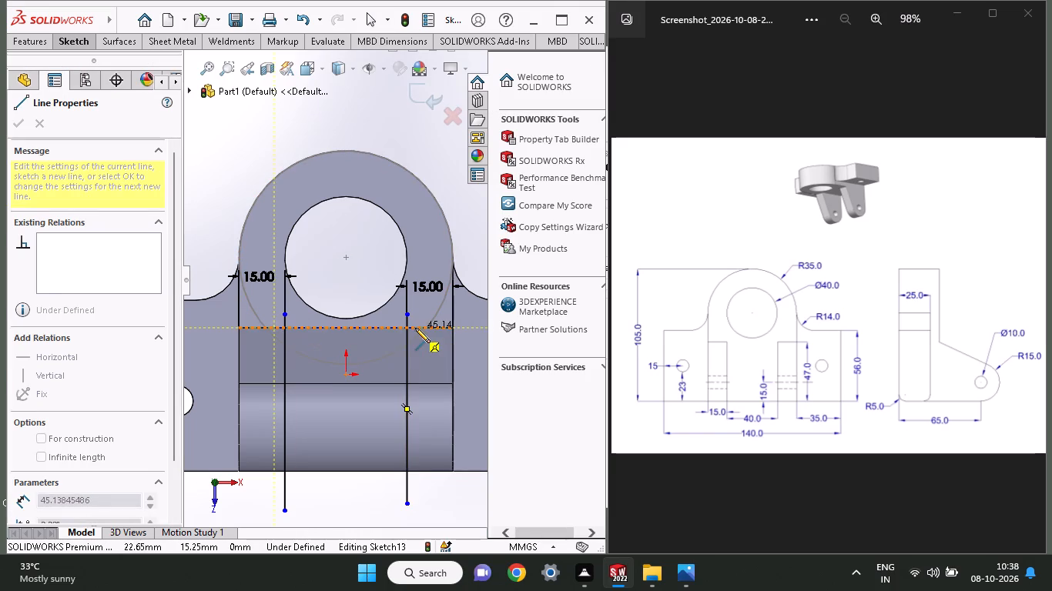
{"action": "left_click", "coordinate": [415, 328]}
{"action": "right_click", "coordinate": [419, 302]}
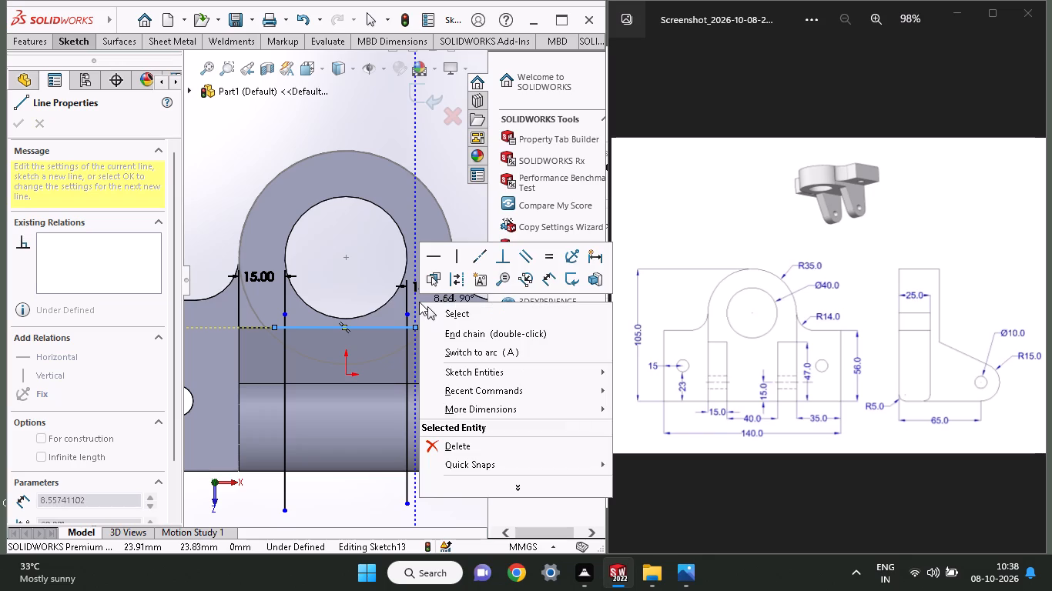
{"action": "left_click", "coordinate": [424, 312]}
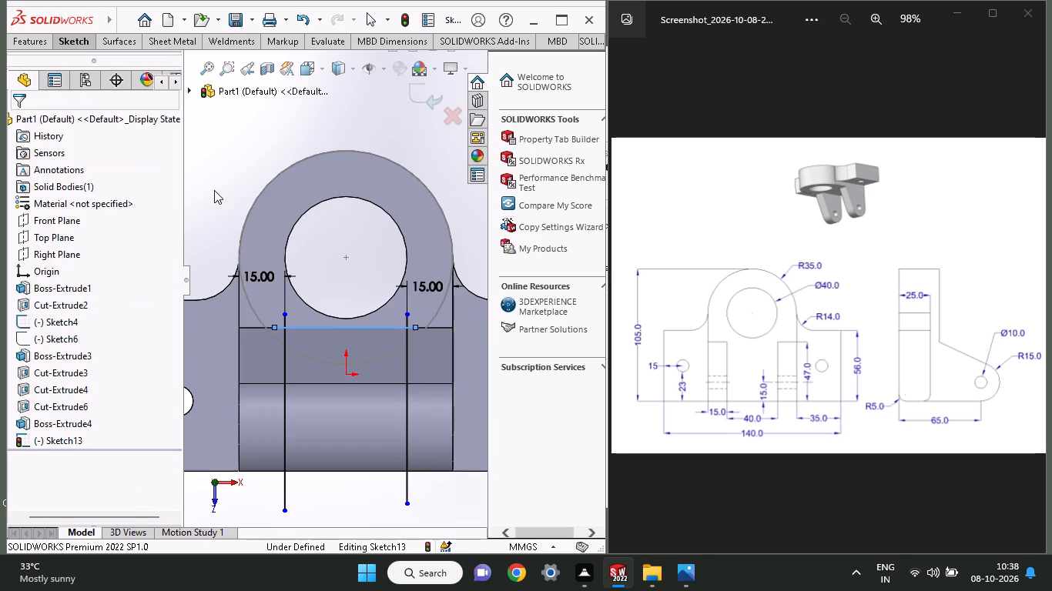
Draw a horizontal line about 51 mm long on the lug block's bottom edge, crossing both vertical lines.
{"action": "left_click", "coordinate": [82, 39]}
{"action": "left_click", "coordinate": [115, 61]}
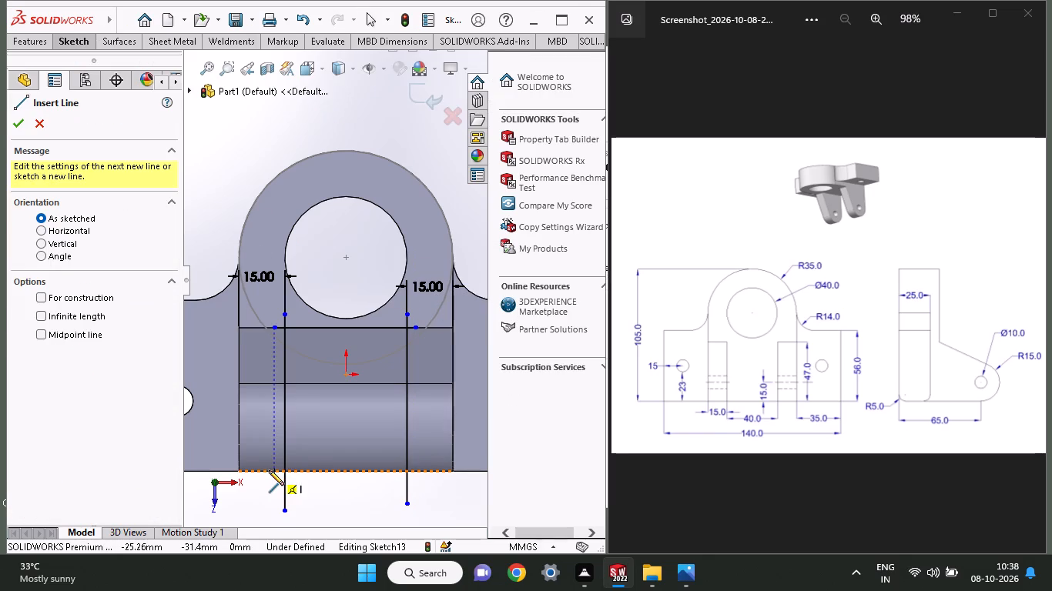
{"action": "left_click", "coordinate": [269, 469]}
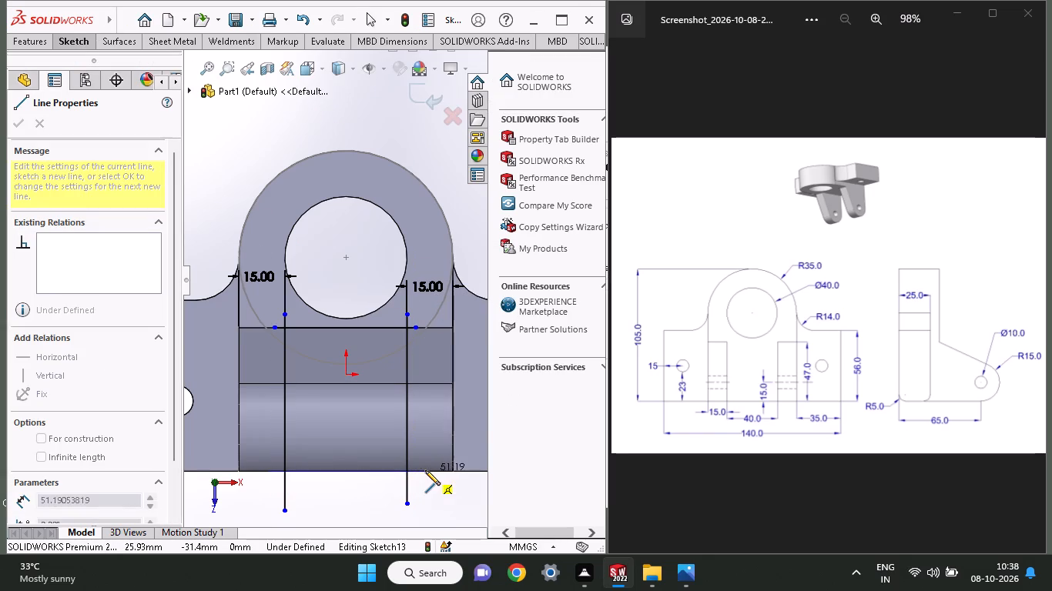
{"action": "left_click", "coordinate": [425, 470]}
{"action": "right_click", "coordinate": [427, 439]}
{"action": "left_click", "coordinate": [445, 405]}
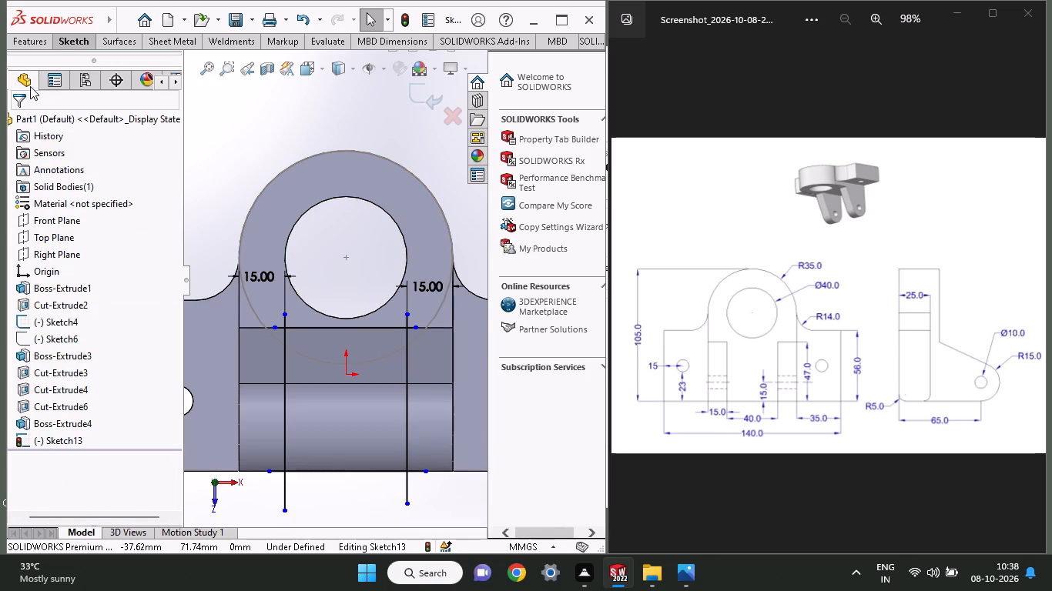
Trim the overhanging line ends at all four corners of the slot profile, leaving a closed rectangle across the lug block.
{"action": "left_click", "coordinate": [58, 42]}
{"action": "left_click", "coordinate": [232, 85]}
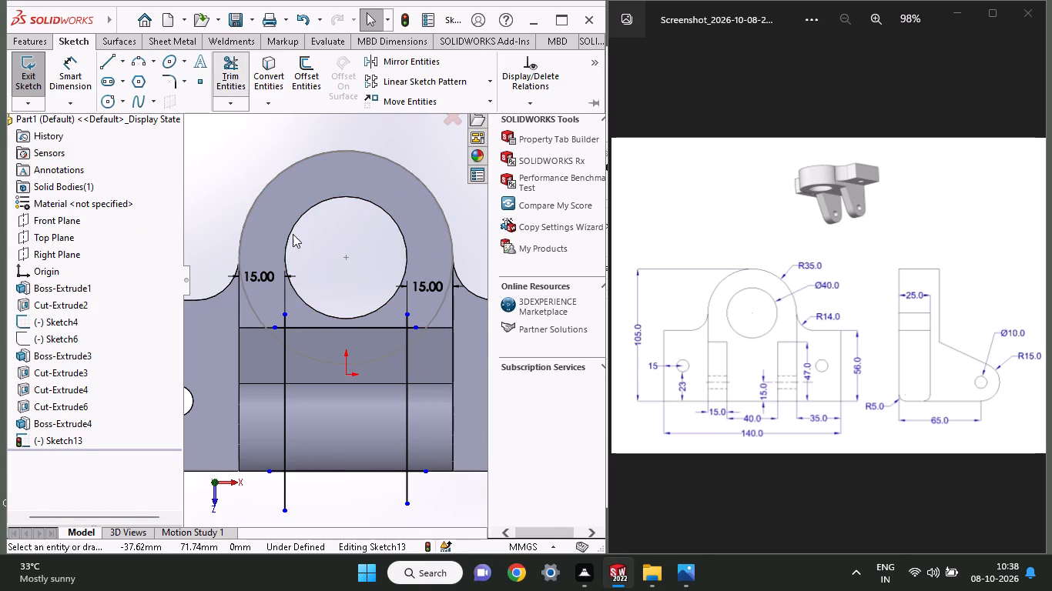
{"action": "left_click_drag", "start_coordinate": [295, 314], "coordinate": [258, 316]}
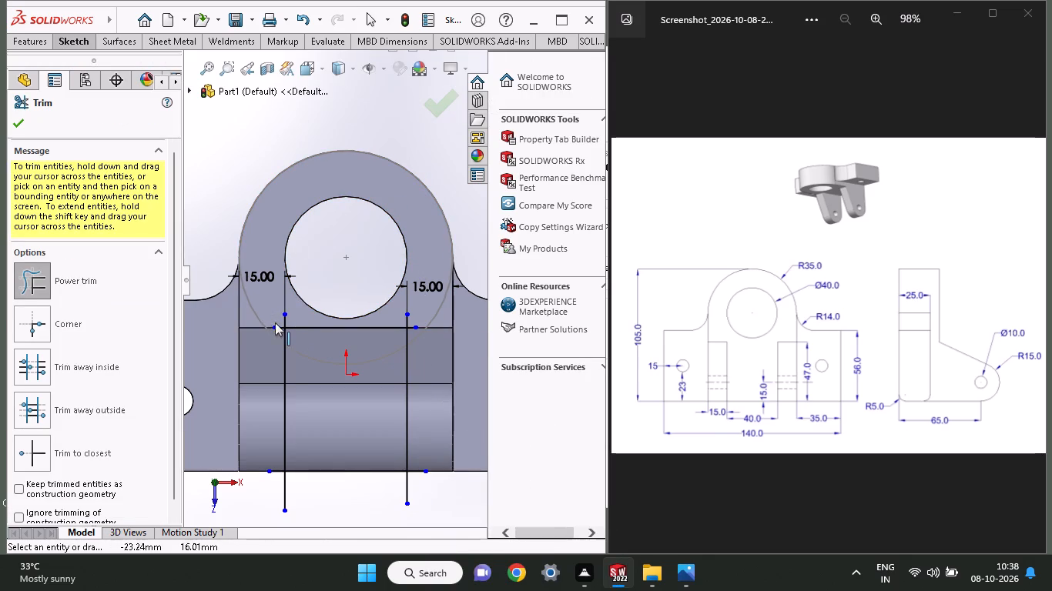
{"action": "left_click_drag", "start_coordinate": [292, 322], "coordinate": [267, 320]}
{"action": "left_click_drag", "start_coordinate": [279, 307], "coordinate": [278, 350]}
{"action": "left_click_drag", "start_coordinate": [431, 312], "coordinate": [412, 317]}
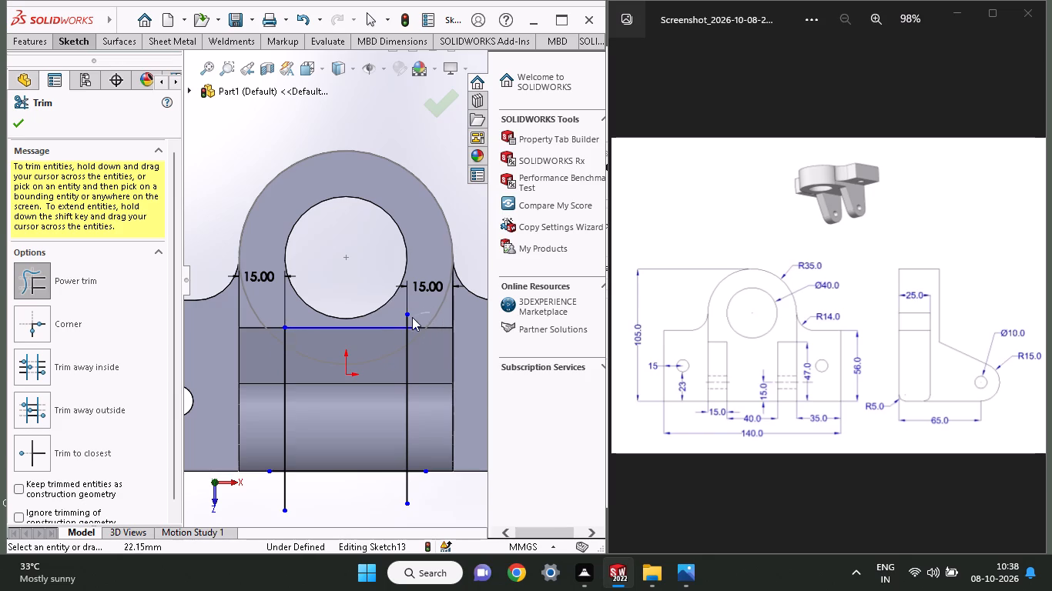
{"action": "left_click_drag", "start_coordinate": [412, 317], "coordinate": [395, 324]}
{"action": "left_click_drag", "start_coordinate": [419, 304], "coordinate": [414, 345]}
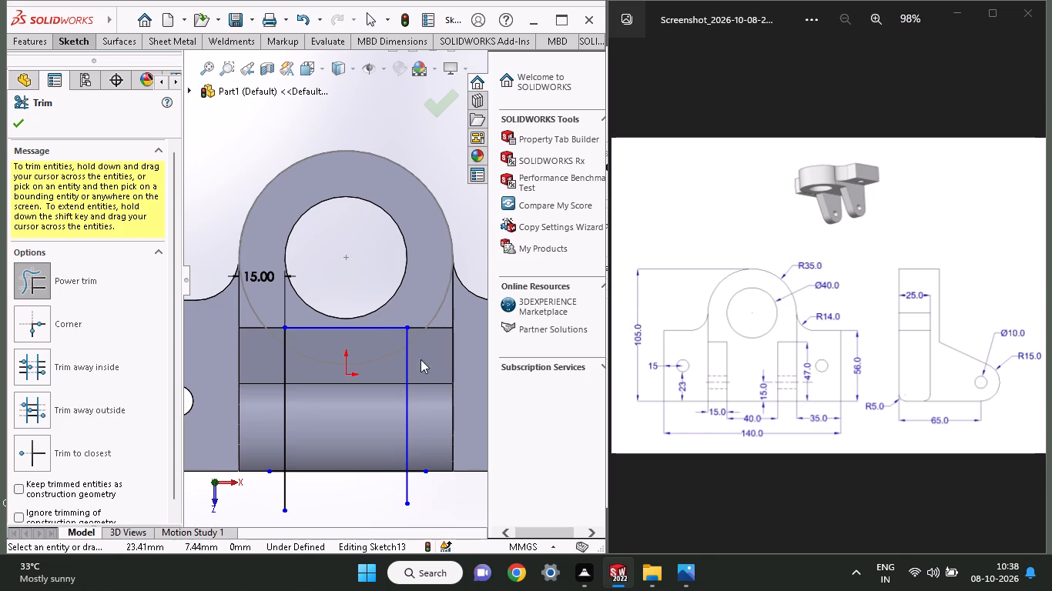
{"action": "left_click_drag", "start_coordinate": [415, 445], "coordinate": [424, 488]}
{"action": "left_click_drag", "start_coordinate": [416, 486], "coordinate": [368, 497]}
{"action": "left_click_drag", "start_coordinate": [303, 492], "coordinate": [250, 489]}
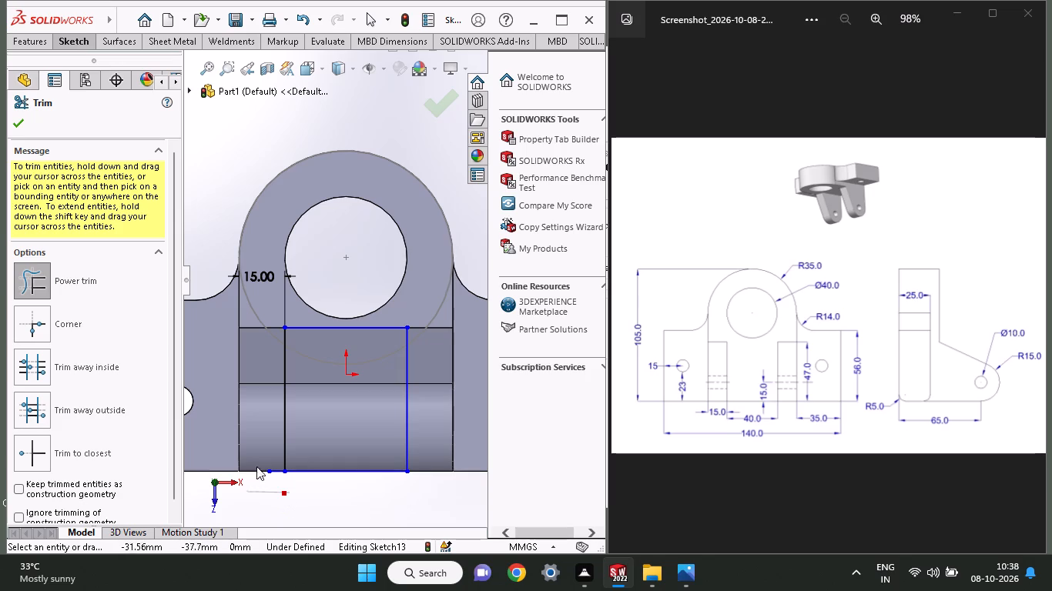
{"action": "left_click_drag", "start_coordinate": [273, 440], "coordinate": [283, 499]}
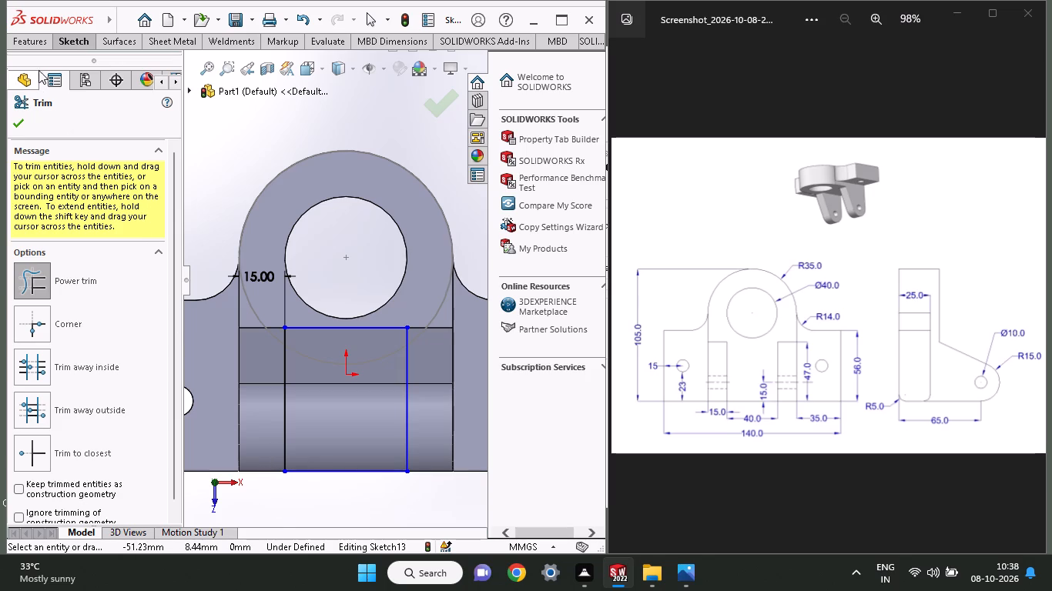
Cut-extrude the rectangular slot profile blind 207 mm outward from the base plate, through the middle of the lug block.
{"action": "left_click", "coordinate": [34, 35]}
{"action": "left_click", "coordinate": [233, 78]}
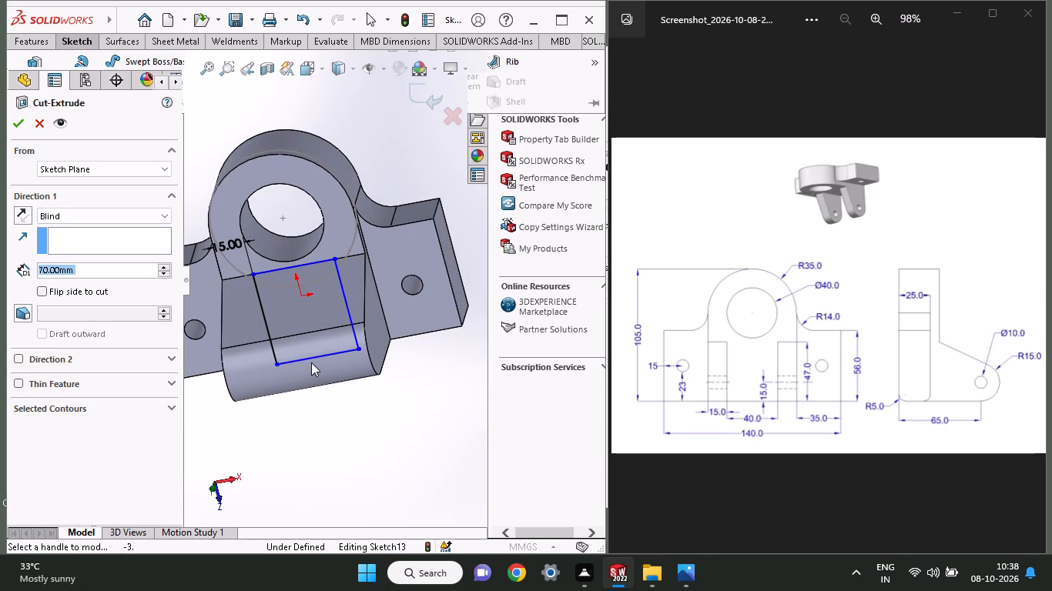
{"action": "left_click_drag", "start_coordinate": [323, 241], "coordinate": [314, 345]}
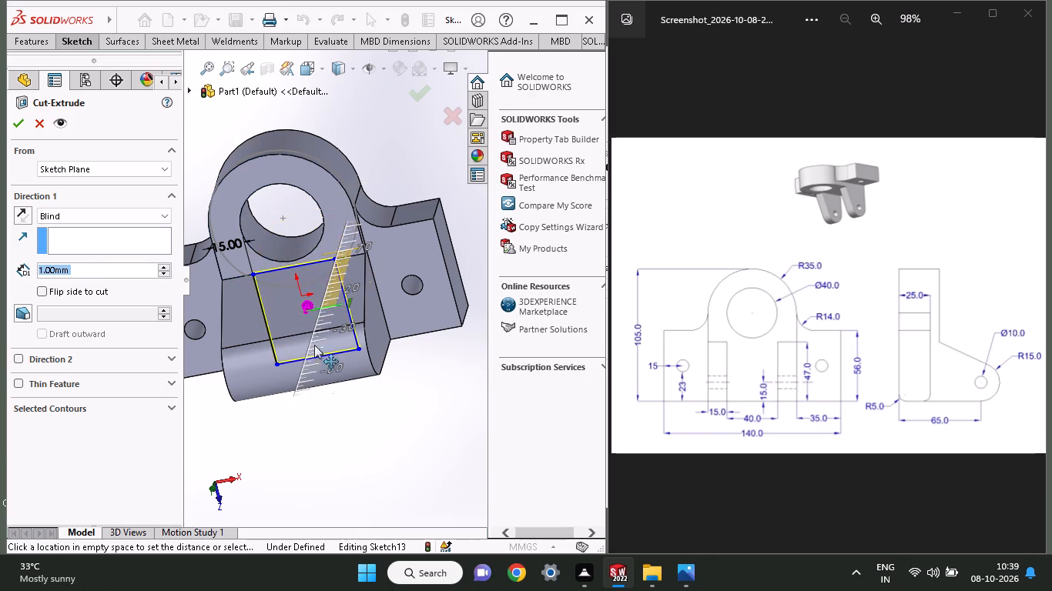
{"action": "left_click_drag", "start_coordinate": [314, 345], "coordinate": [308, 471]}
{"action": "scroll", "coordinate": [353, 402], "scroll_direction": "up", "scroll_amount": 1}
{"action": "middle_click_drag", "start_coordinate": [359, 400], "coordinate": [297, 394]}
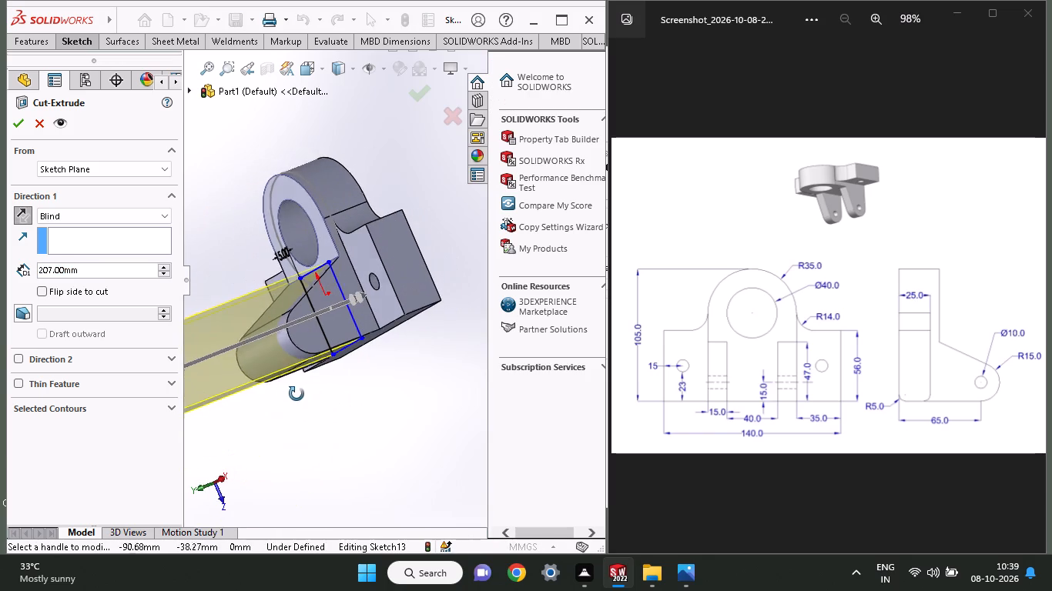
{"action": "middle_click_drag", "start_coordinate": [297, 394], "coordinate": [329, 396]}
{"action": "left_click", "coordinate": [17, 127]}
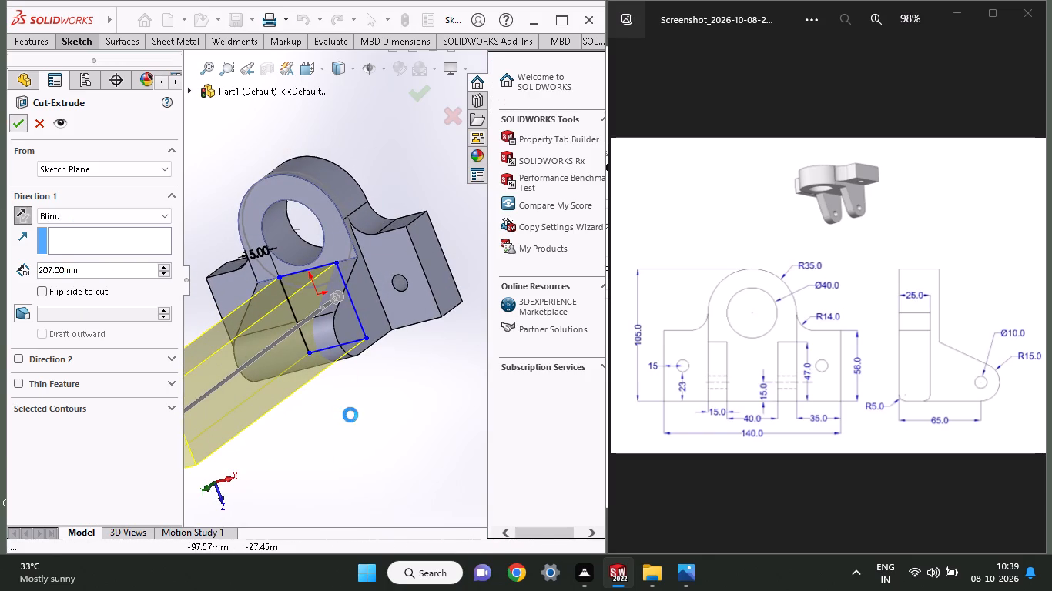
Start a sketch on a lug's outer side face and draw a circle about 11 mm in diameter, centred on its rounded end.
{"action": "middle_click_drag", "start_coordinate": [348, 416], "coordinate": [461, 426]}
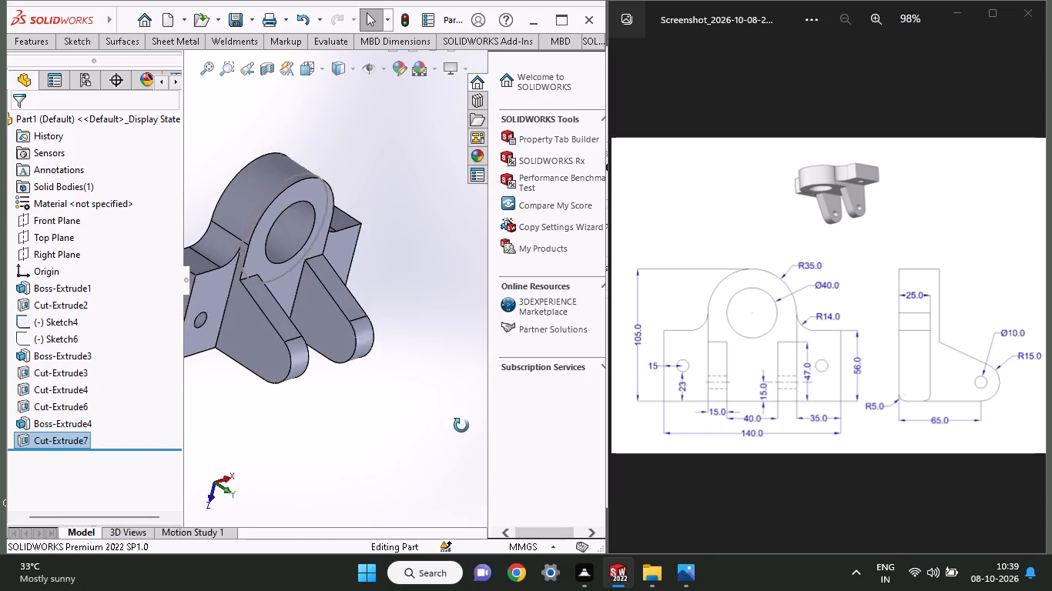
{"action": "middle_click_drag", "start_coordinate": [461, 426], "coordinate": [386, 368]}
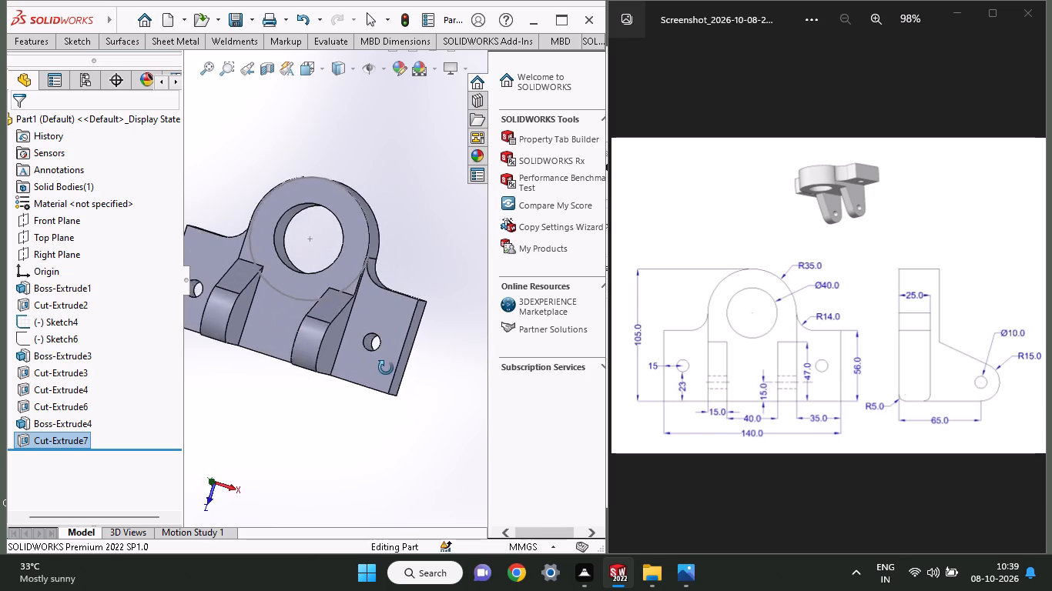
{"action": "middle_click_drag", "start_coordinate": [386, 368], "coordinate": [391, 340]}
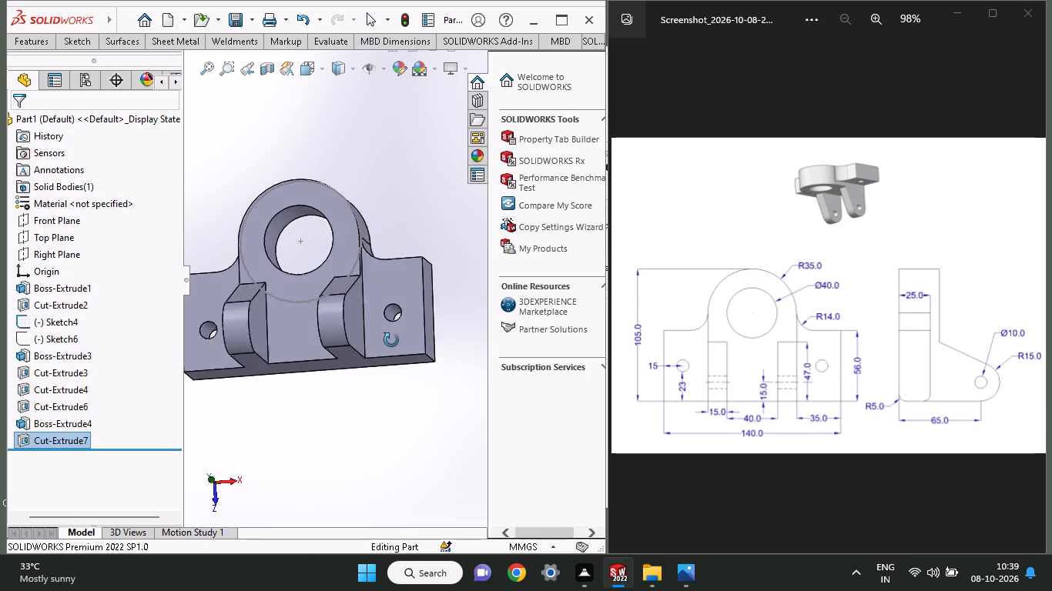
{"action": "middle_click_drag", "start_coordinate": [391, 340], "coordinate": [394, 364]}
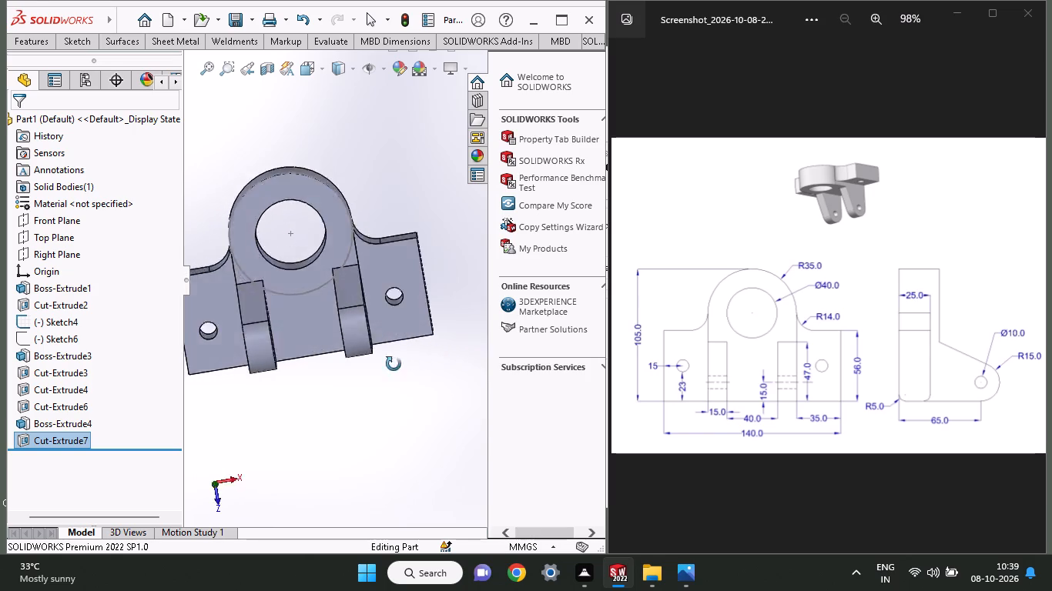
{"action": "middle_click_drag", "start_coordinate": [394, 364], "coordinate": [508, 364]}
{"action": "left_click", "coordinate": [308, 352]}
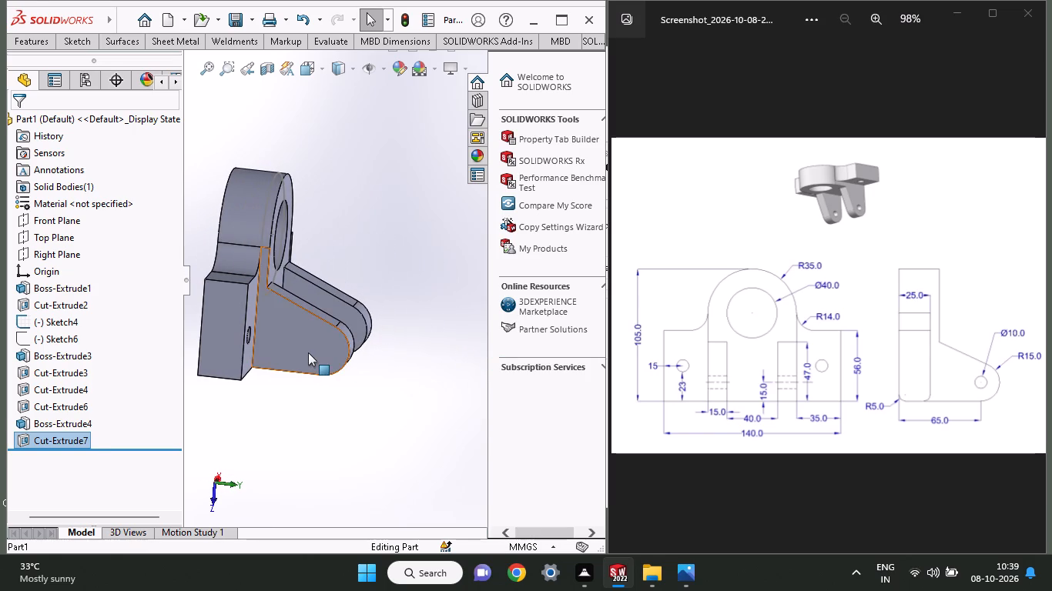
{"action": "left_click", "coordinate": [369, 306]}
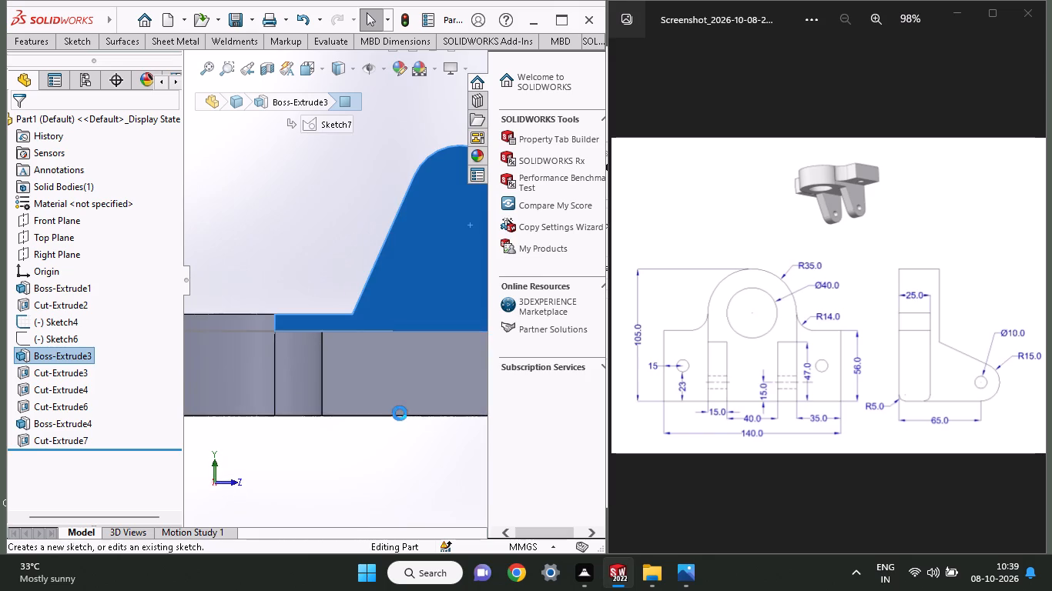
{"action": "scroll", "coordinate": [385, 346], "scroll_direction": "up", "scroll_amount": 1, "text": "ctrl"}
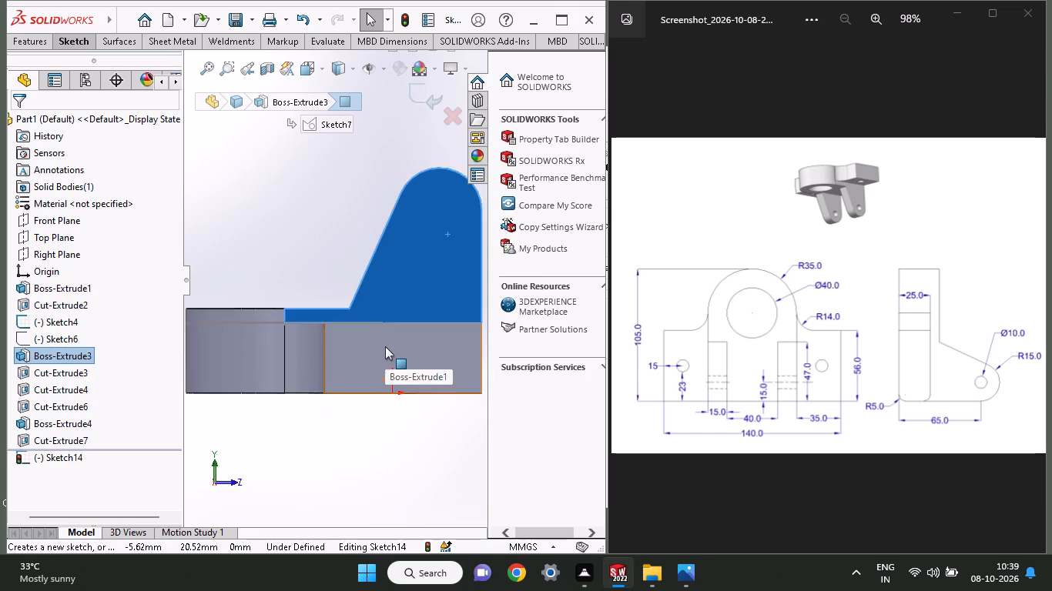
{"action": "scroll", "coordinate": [385, 346], "scroll_direction": "up", "scroll_amount": 1, "text": "ctrl"}
{"action": "scroll", "coordinate": [385, 346], "scroll_direction": "down", "scroll_amount": 1, "text": "ctrl"}
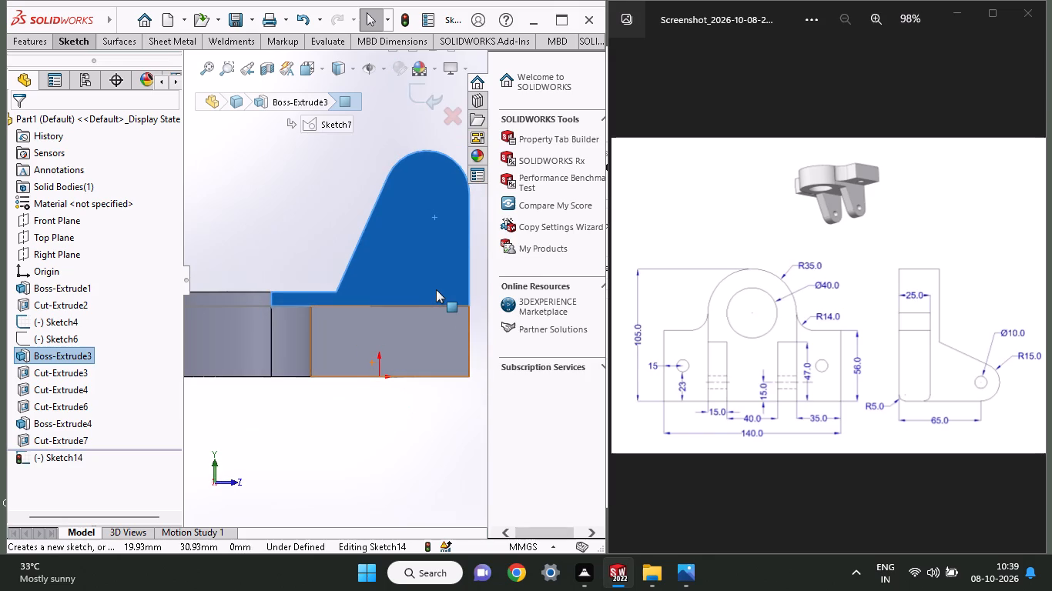
{"action": "left_click", "coordinate": [73, 41]}
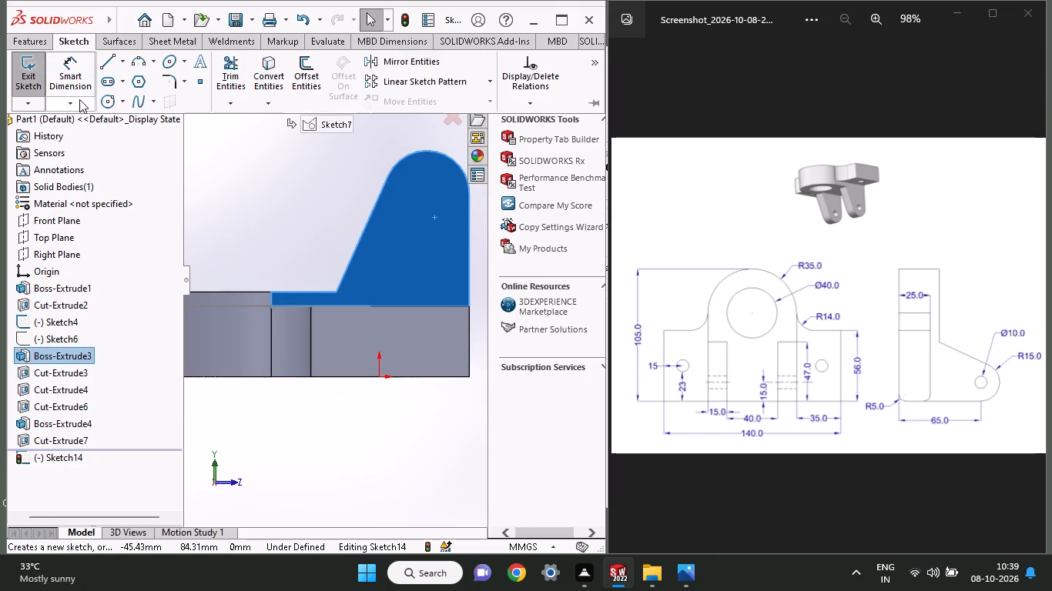
{"action": "left_click", "coordinate": [104, 98]}
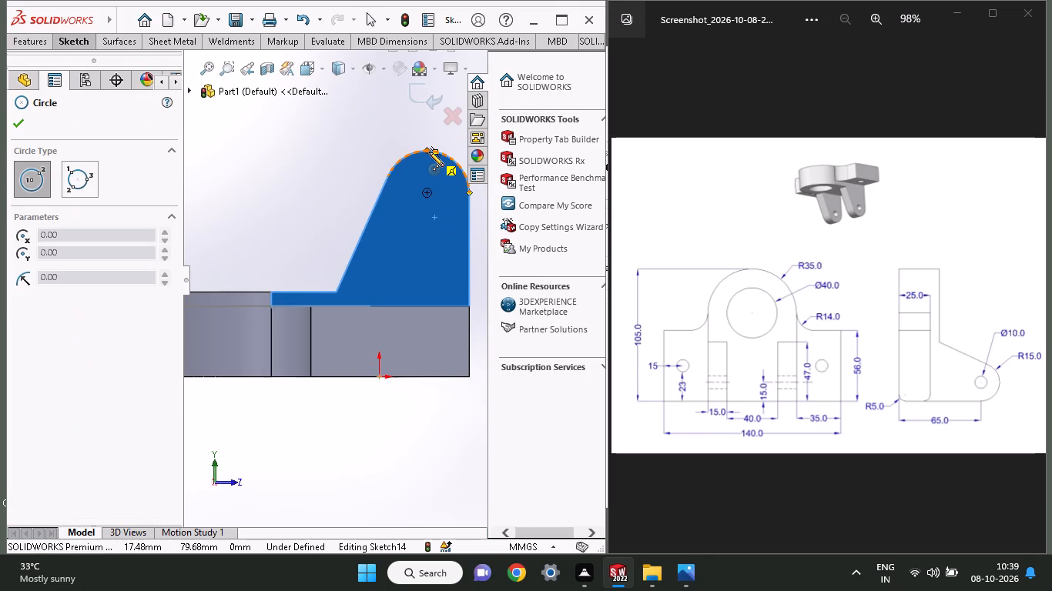
{"action": "left_click", "coordinate": [428, 194]}
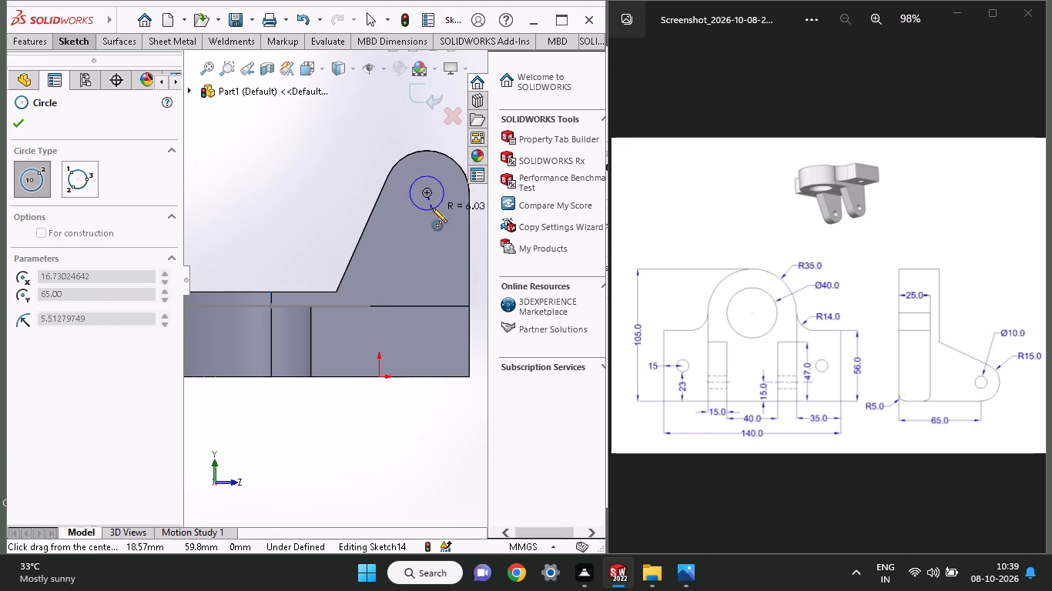
{"action": "left_click", "coordinate": [432, 208]}
Dimension the circle on the lug's side face to a 10 mm diameter.
{"action": "left_click", "coordinate": [79, 38]}
{"action": "left_click", "coordinate": [76, 60]}
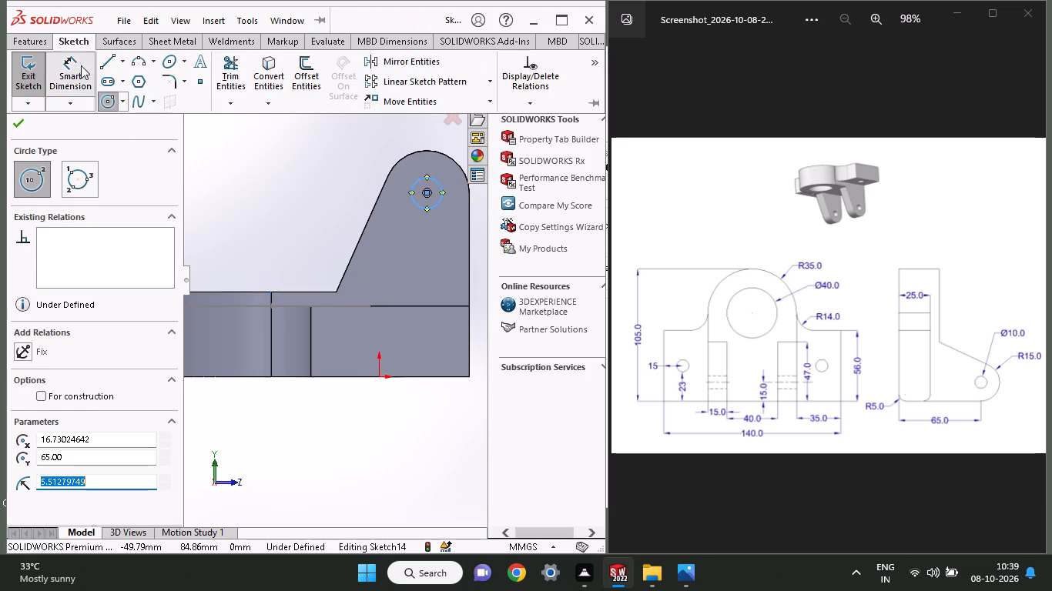
{"action": "left_click", "coordinate": [434, 208]}
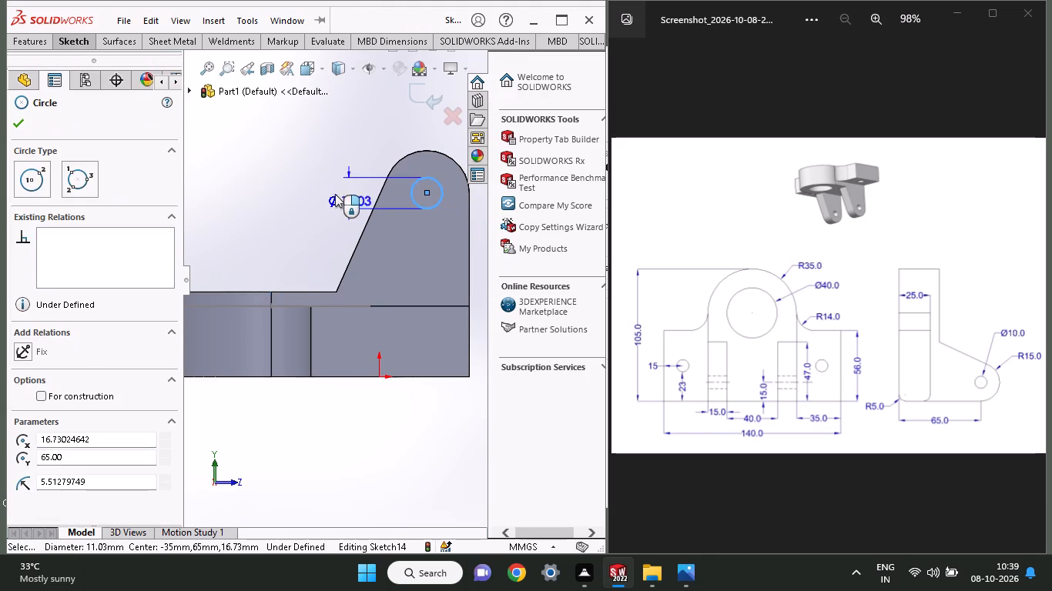
{"action": "left_click", "coordinate": [333, 193]}
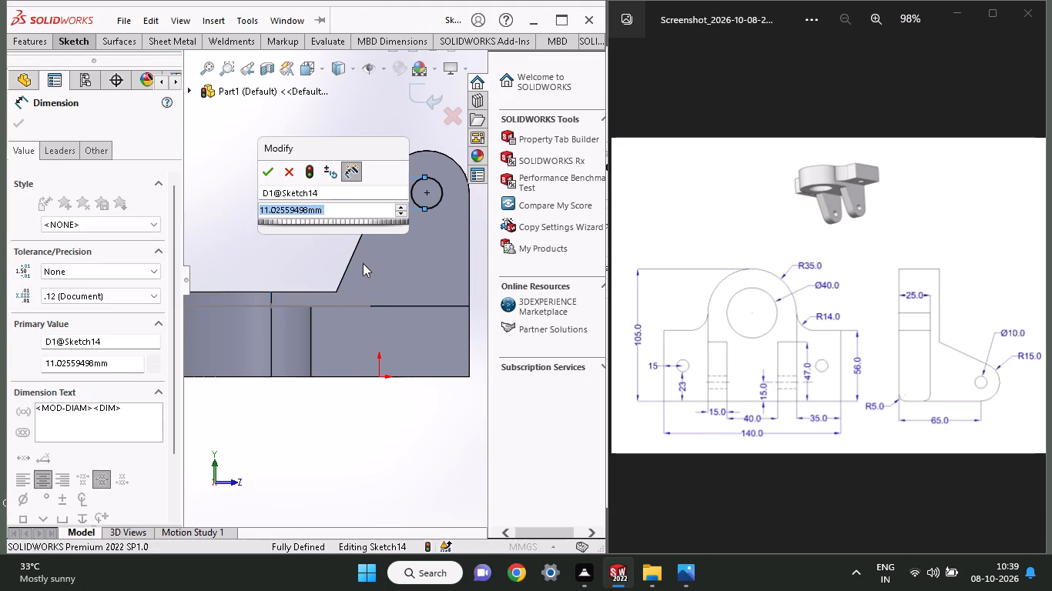
{"action": "type", "text": "10"}
{"action": "key", "text": "Return"}
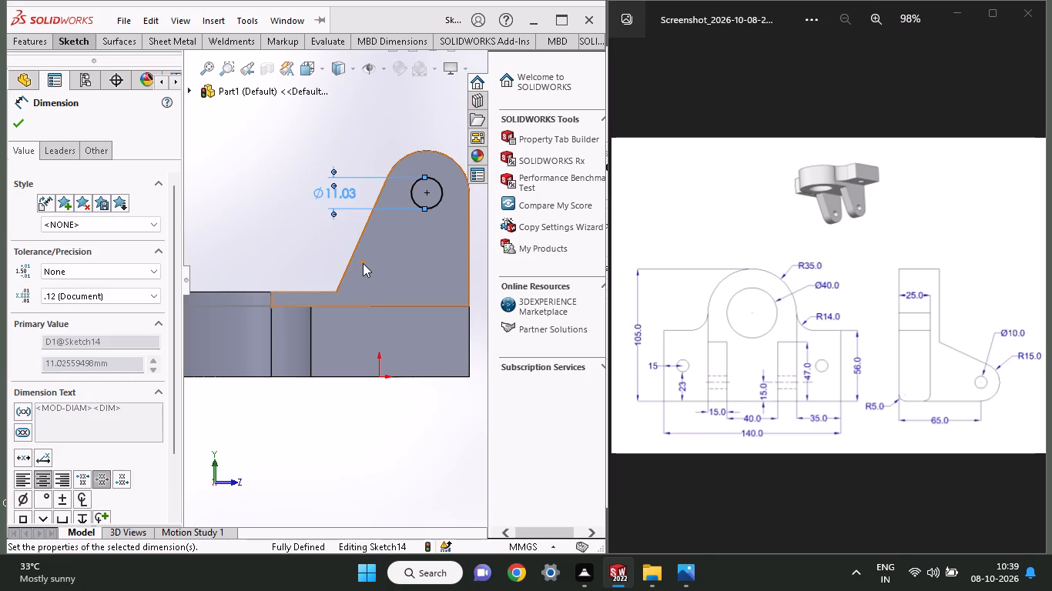
Cut-extrude the 10 mm circle through both lugs, blind 207 mm in each of two directions.
{"action": "left_click", "coordinate": [47, 42]}
{"action": "left_click", "coordinate": [234, 82]}
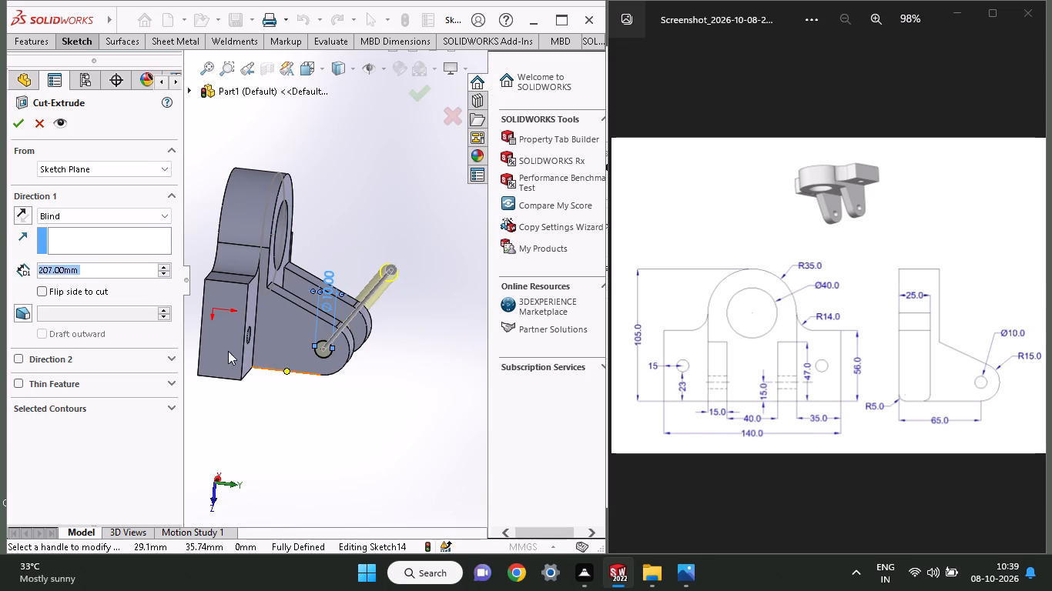
{"action": "left_click", "coordinate": [20, 357]}
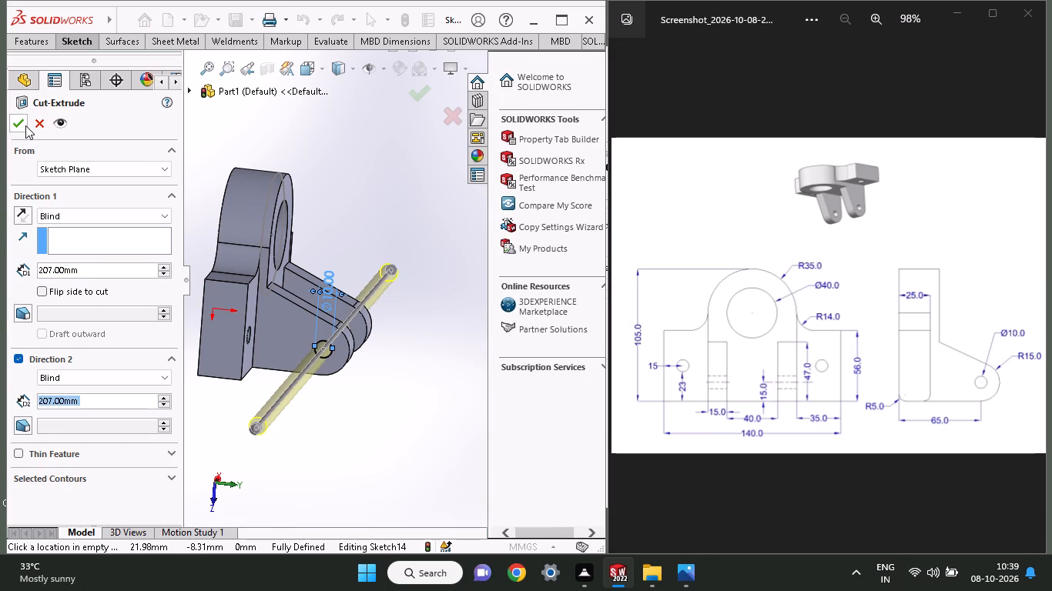
{"action": "left_click", "coordinate": [25, 125]}
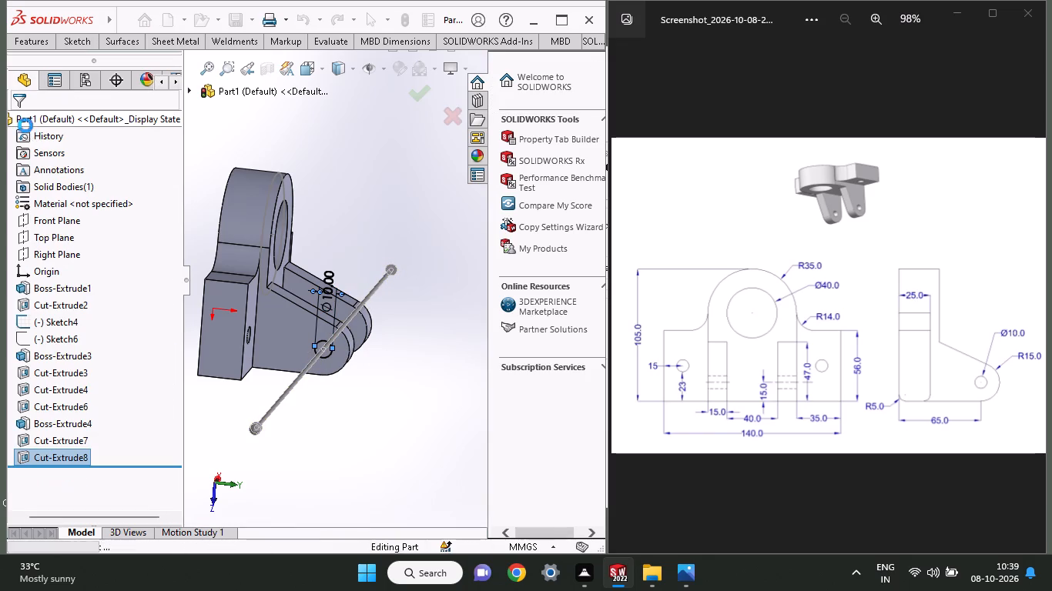
Inspect the two lugs and their pin holes from several angles against the reference drawing.
{"action": "middle_click_drag", "start_coordinate": [365, 389], "coordinate": [309, 384]}
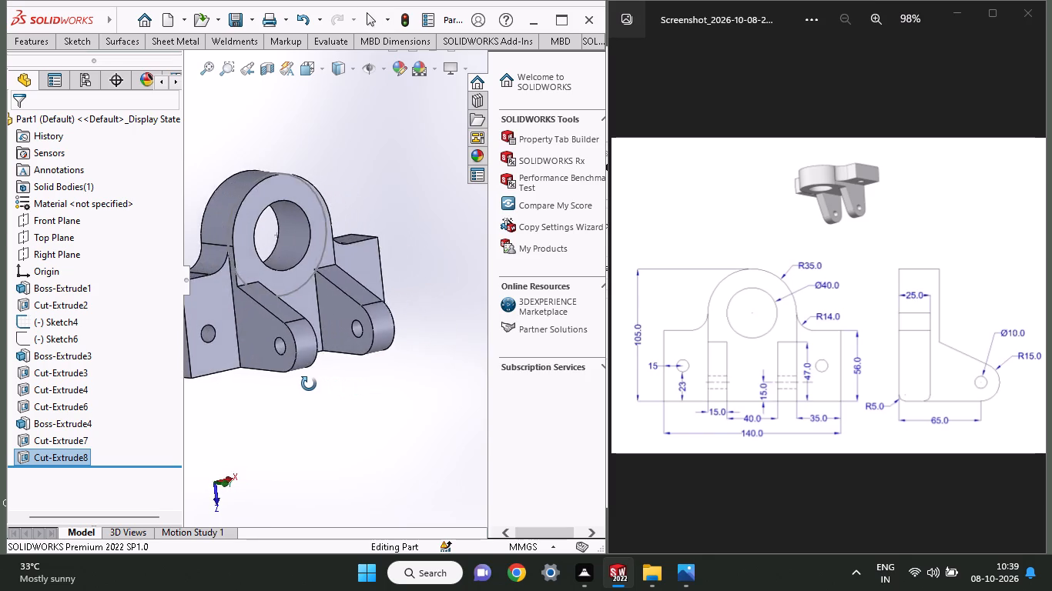
{"action": "middle_click_drag", "start_coordinate": [309, 384], "coordinate": [286, 410]}
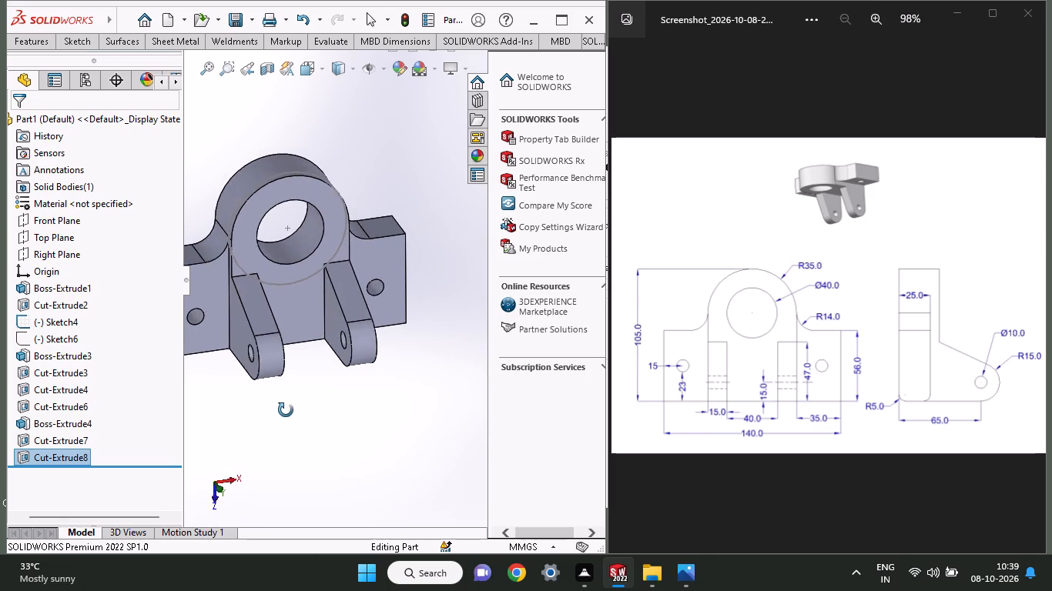
{"action": "middle_click_drag", "start_coordinate": [286, 410], "coordinate": [211, 407]}
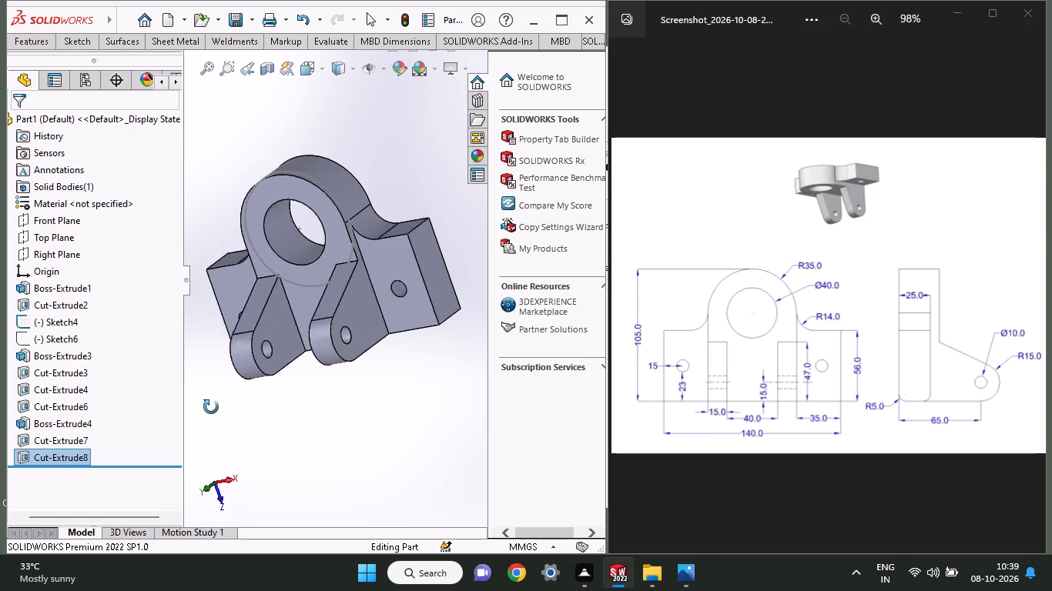
{"action": "middle_click_drag", "start_coordinate": [211, 407], "coordinate": [262, 409]}
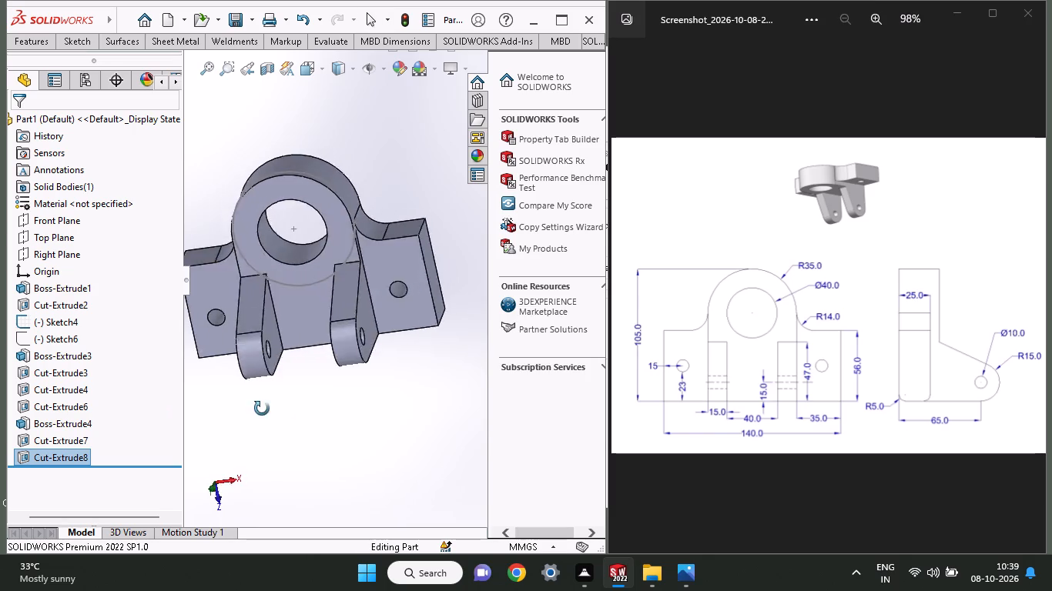
{"action": "middle_click_drag", "start_coordinate": [262, 409], "coordinate": [347, 372]}
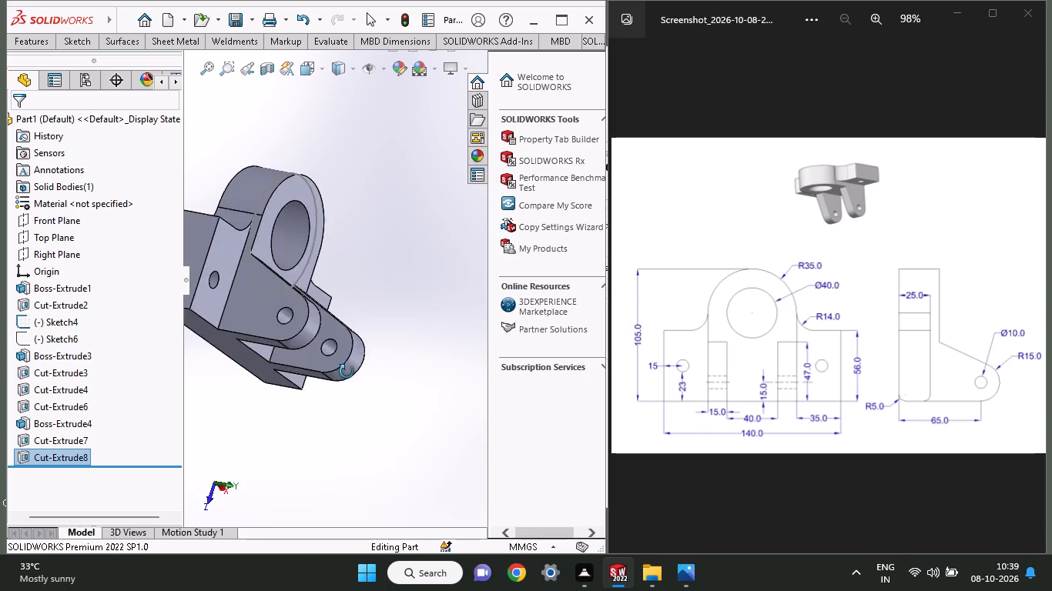
{"action": "middle_click_drag", "start_coordinate": [347, 372], "coordinate": [180, 411]}
{"action": "middle_click_drag", "start_coordinate": [343, 496], "coordinate": [353, 497]}
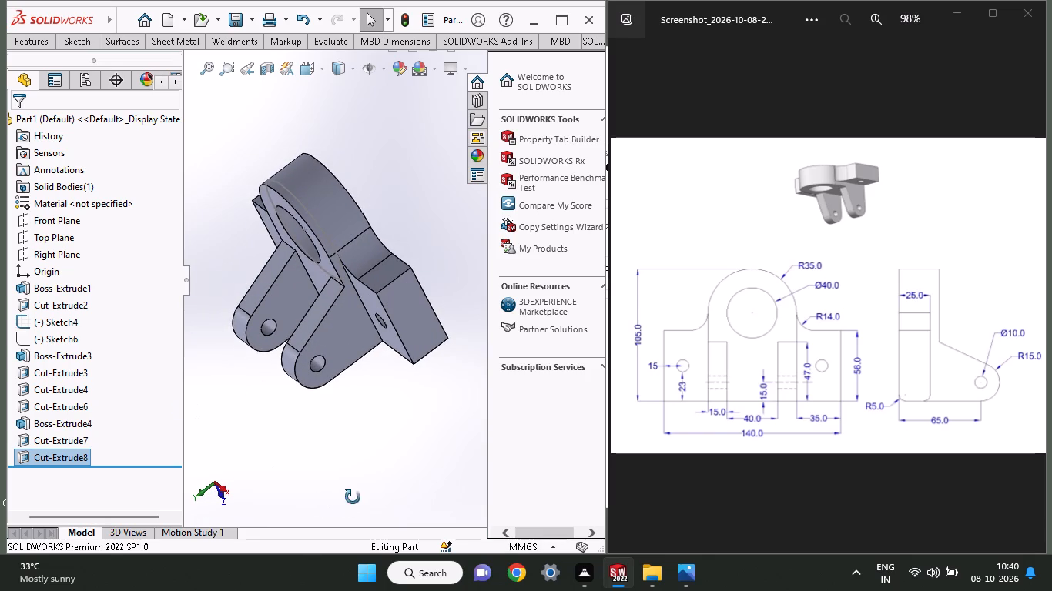
Hide the leftover sketch of the 70 mm circle around the large bore on the bracket's lug-side face.
{"action": "middle_click_drag", "start_coordinate": [353, 497], "coordinate": [397, 463]}
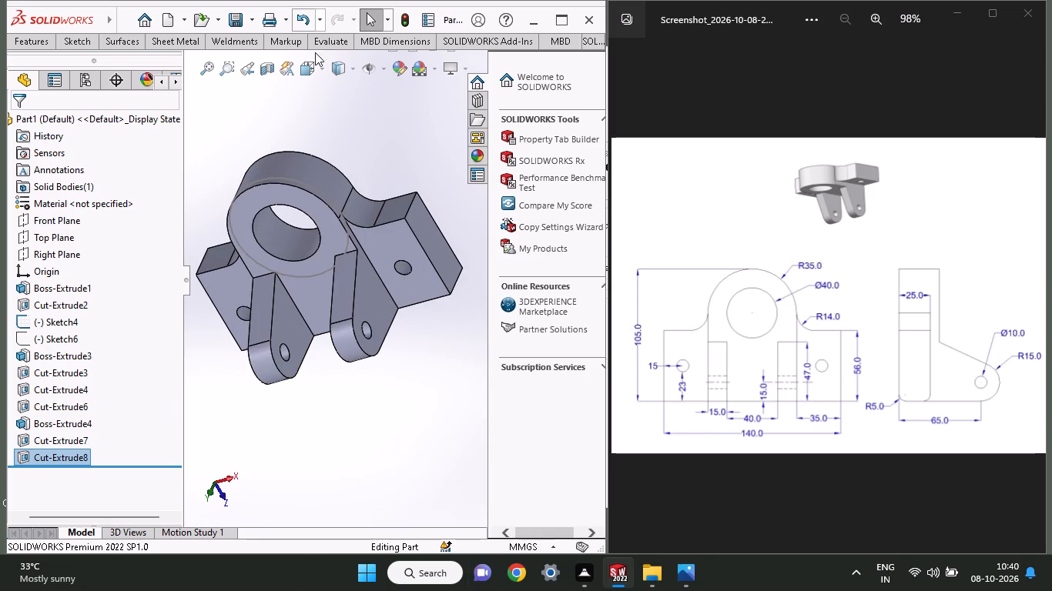
{"action": "left_click", "coordinate": [330, 272]}
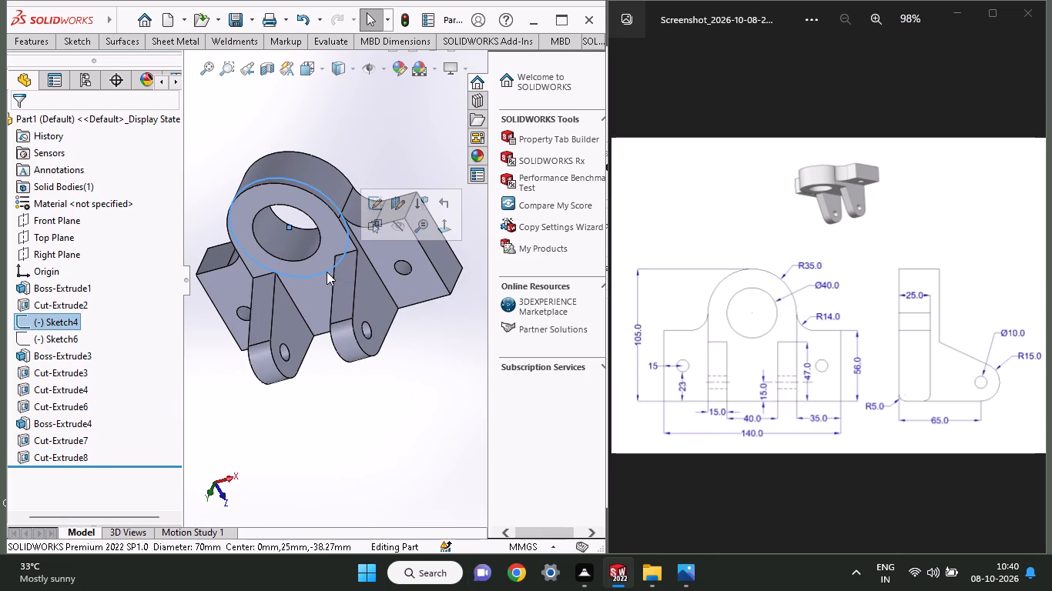
{"action": "left_click", "coordinate": [395, 228]}
Inspect the whole bracket from the lug side and the back face against the reference drawing.
{"action": "middle_click_drag", "start_coordinate": [353, 163], "coordinate": [380, 164]}
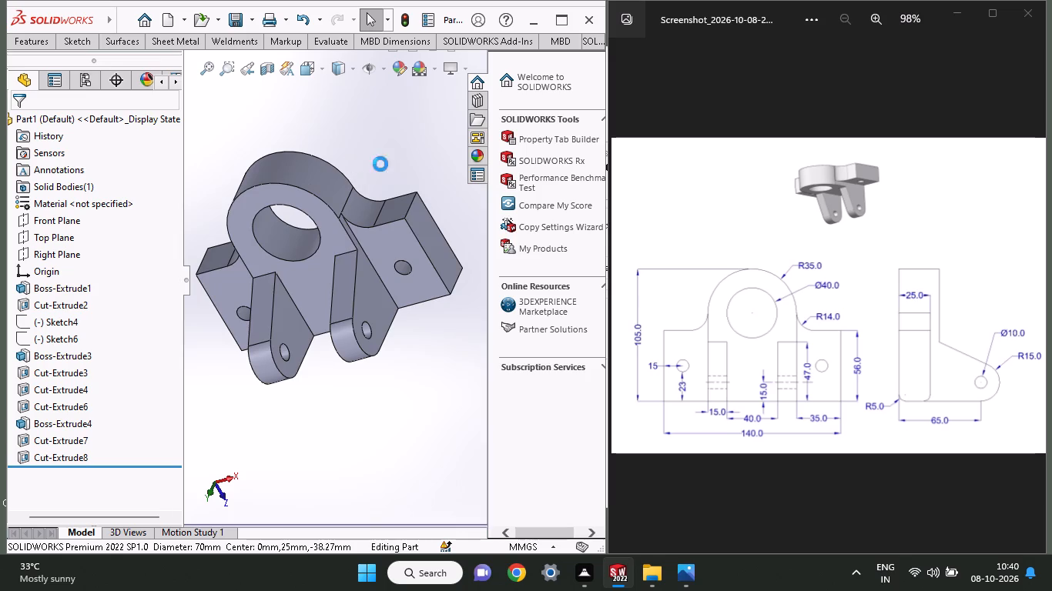
{"action": "middle_click_drag", "start_coordinate": [380, 164], "coordinate": [377, 127]}
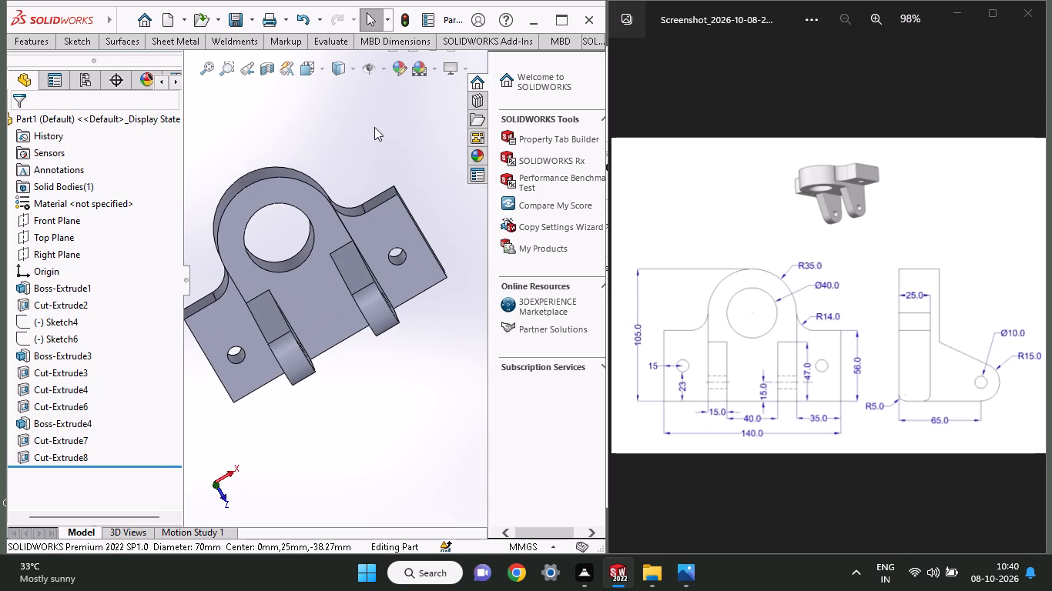
{"action": "middle_click_drag", "start_coordinate": [349, 185], "coordinate": [335, 222]}
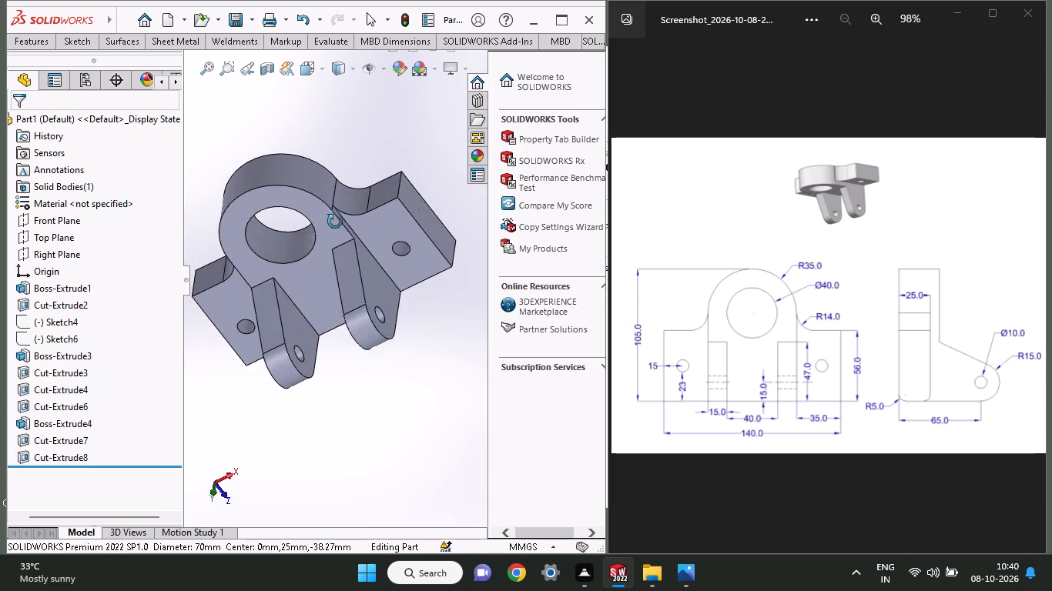
{"action": "middle_click_drag", "start_coordinate": [335, 222], "coordinate": [327, 229]}
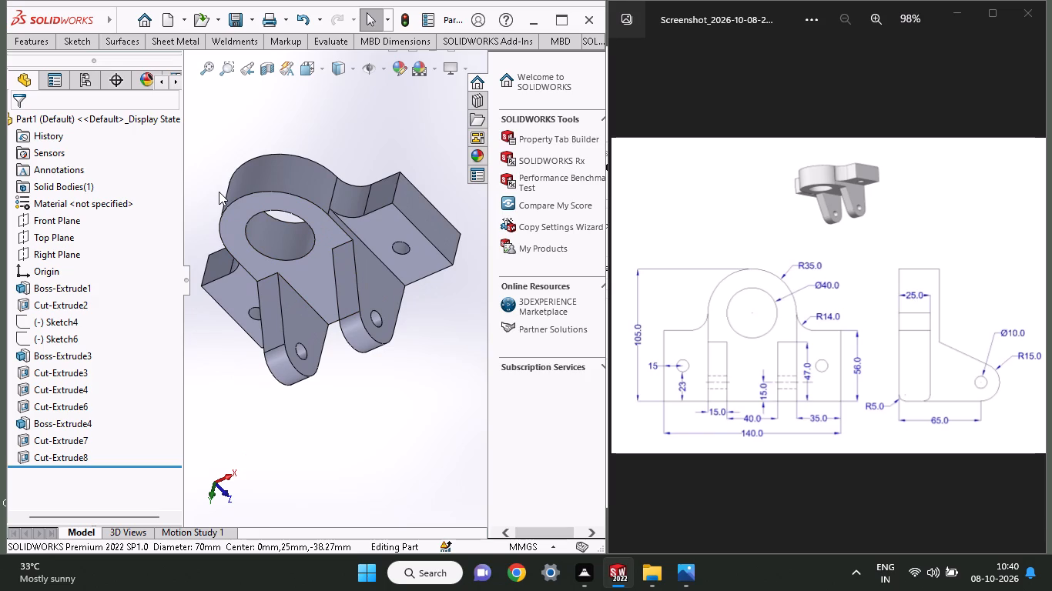
{"action": "middle_click_drag", "start_coordinate": [356, 209], "coordinate": [350, 320]}
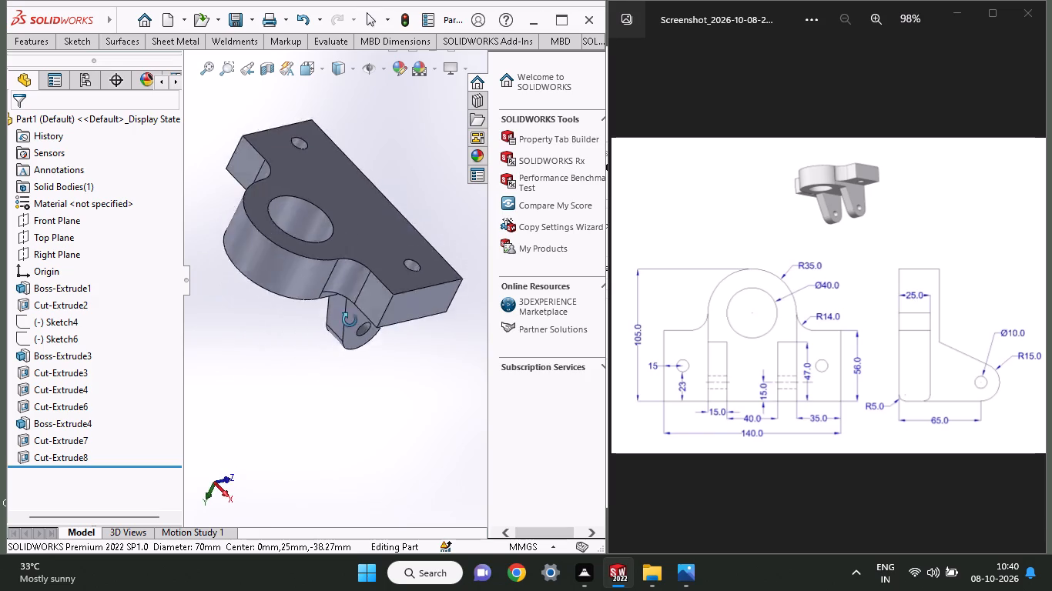
{"action": "middle_click_drag", "start_coordinate": [350, 320], "coordinate": [394, 165]}
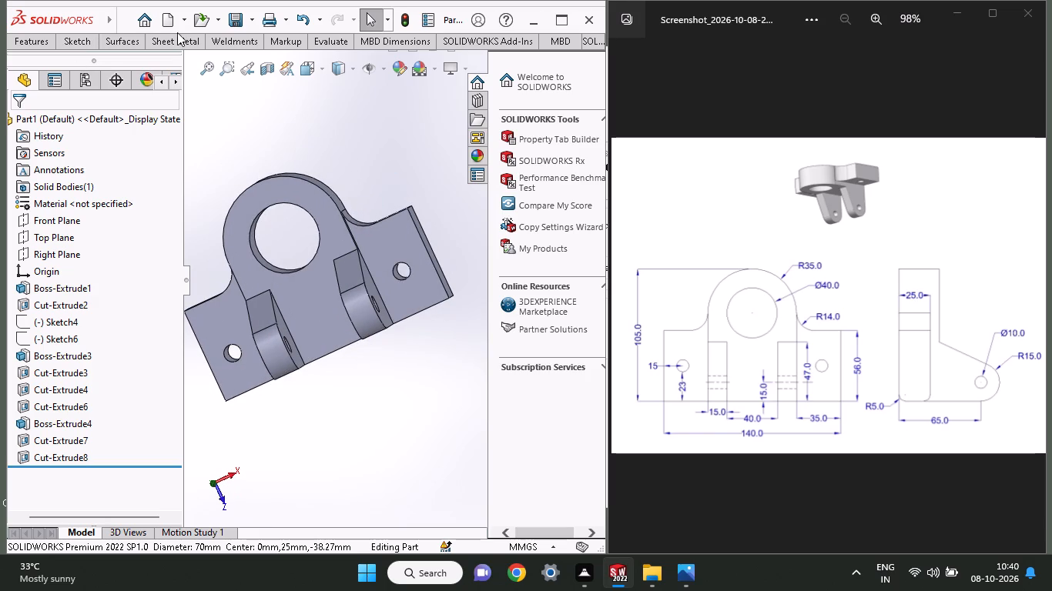
Save the part in the Documents folder under the name 100 ex- 88 as a SOLIDWORKS part.
{"action": "left_click", "coordinate": [251, 13]}
{"action": "left_click", "coordinate": [258, 56]}
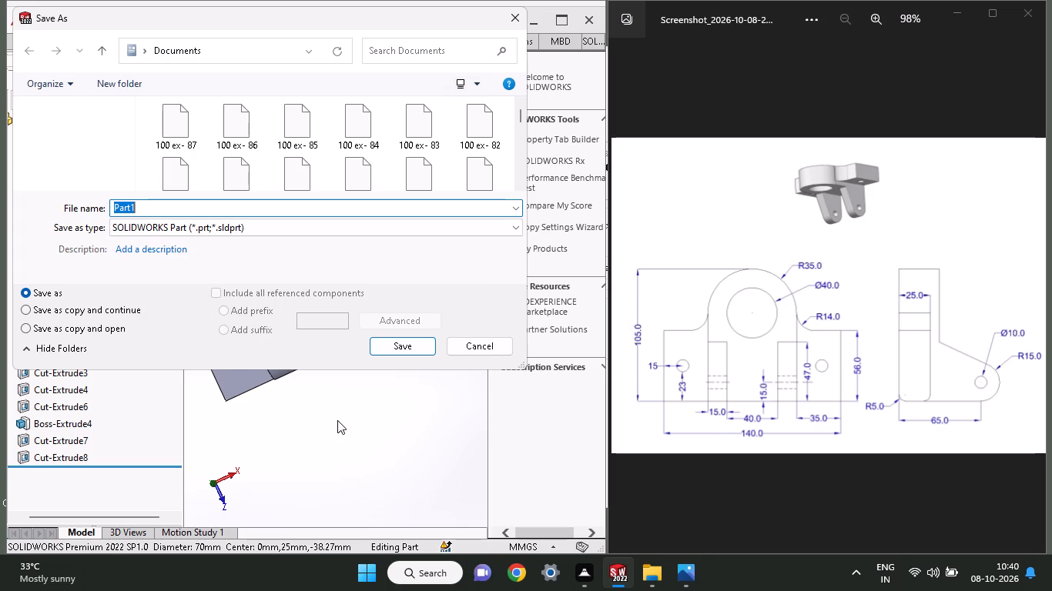
{"action": "key", "text": "BackSpace"}
{"action": "type", "text": "10"}
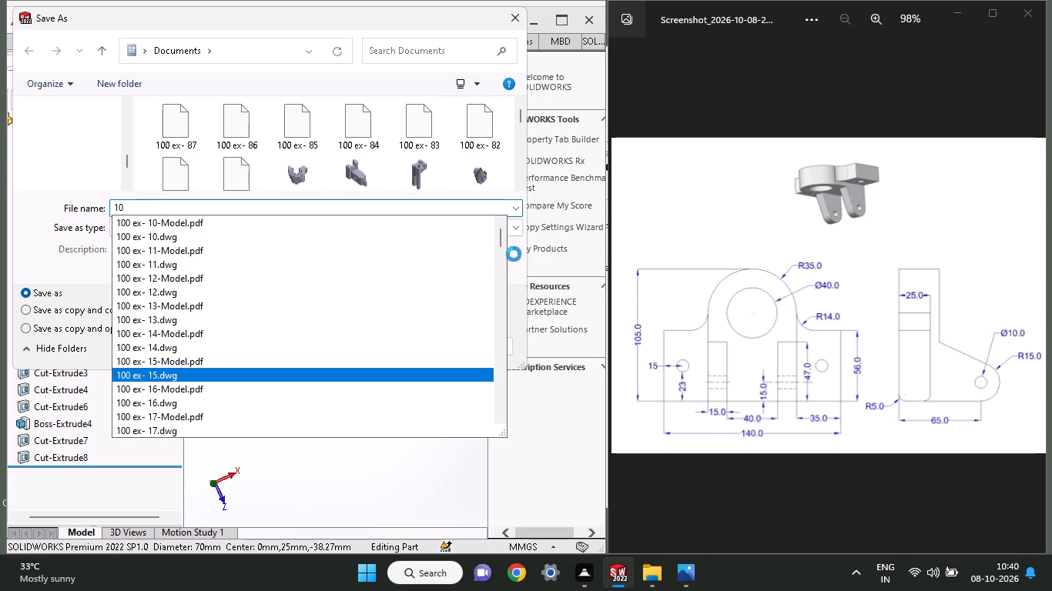
{"action": "left_click_drag", "start_coordinate": [502, 242], "coordinate": [495, 436]}
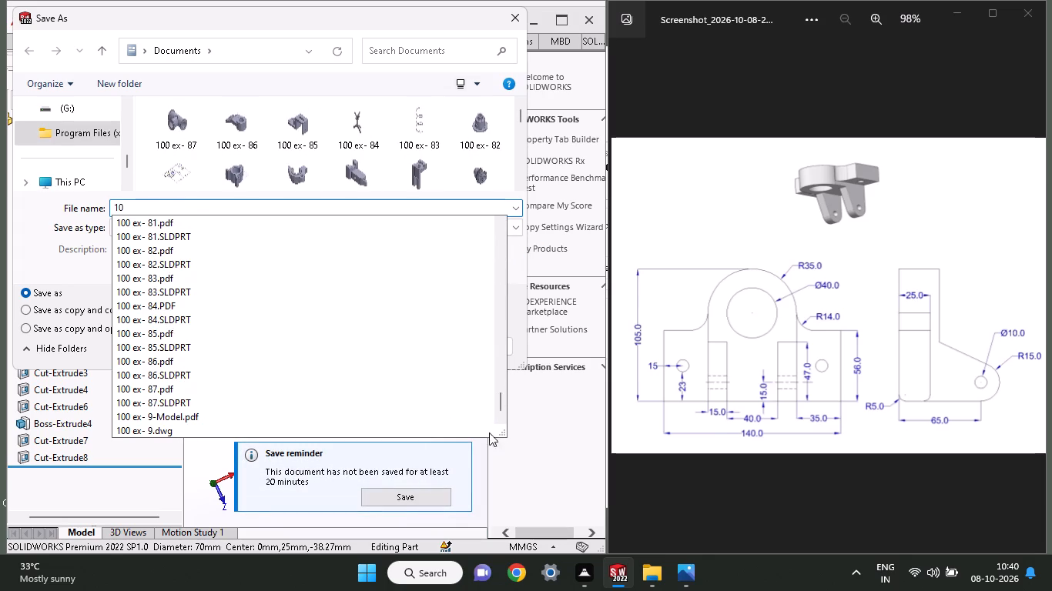
{"action": "left_click", "coordinate": [251, 409]}
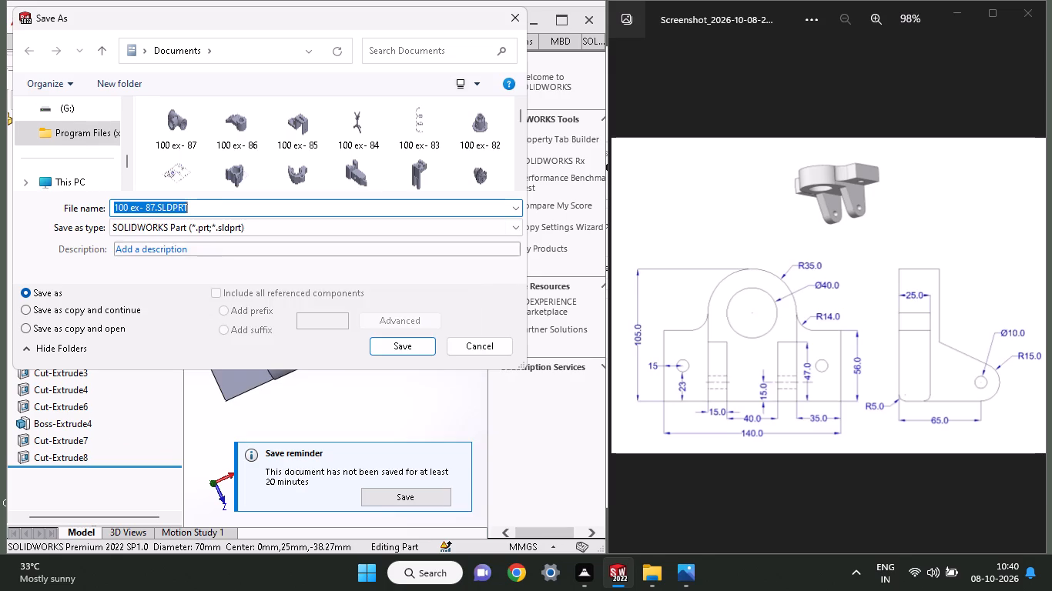
{"action": "left_click", "coordinate": [194, 203]}
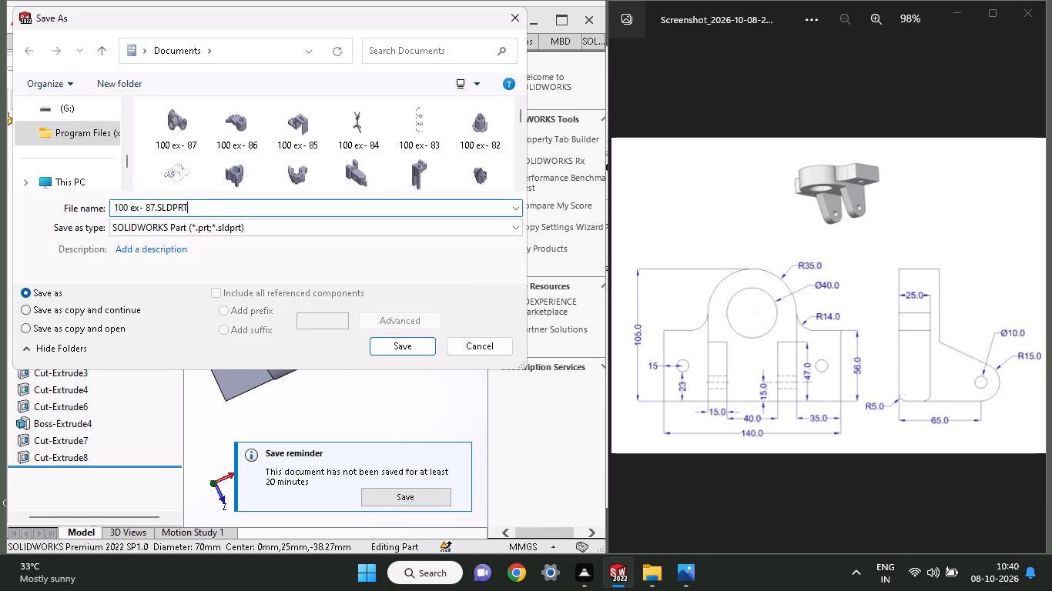
{"action": "key", "text": "BackSpace"}
{"action": "key", "text": "BackSpace"}
{"action": "key", "text": "BackSpace"}
{"action": "key", "text": "BackSpace"}
{"action": "key", "text": "BackSpace"}
{"action": "key", "text": "BackSpace"}
{"action": "key", "text": "BackSpace"}
{"action": "key", "text": "BackSpace"}
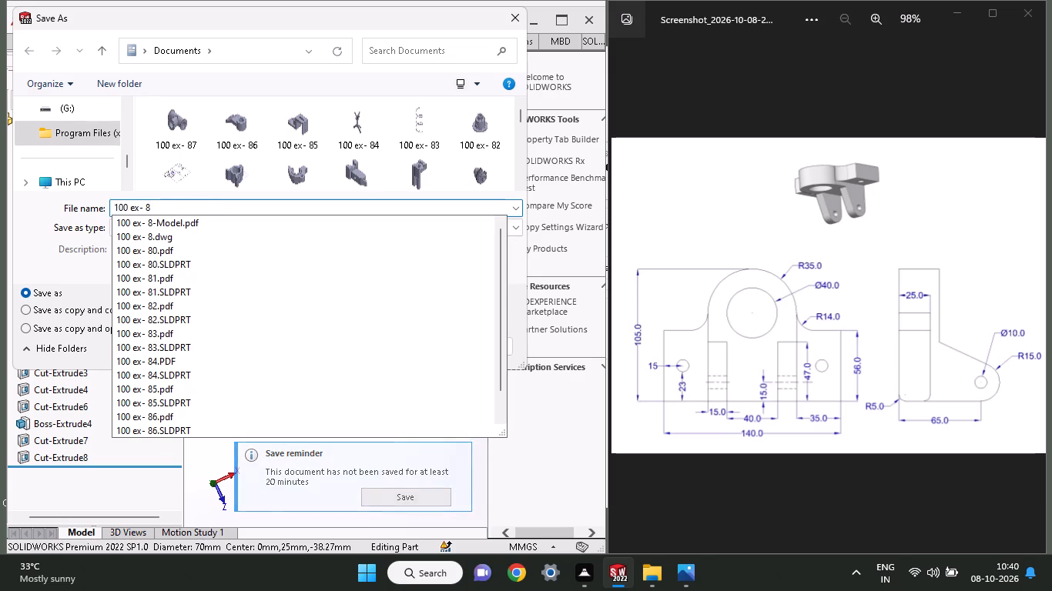
{"action": "key", "text": "8"}
{"action": "key", "text": "Return"}
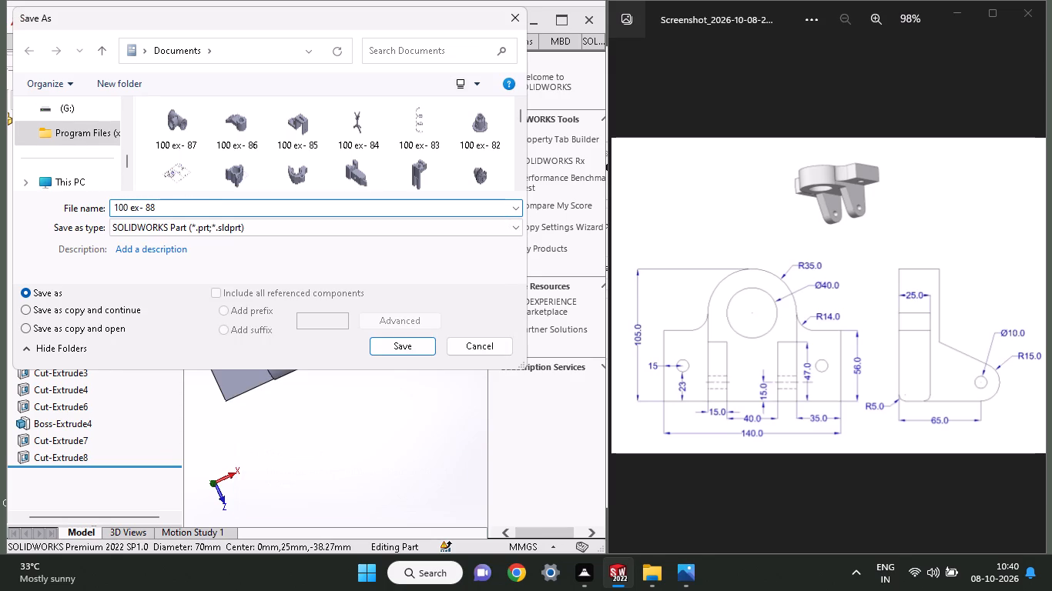
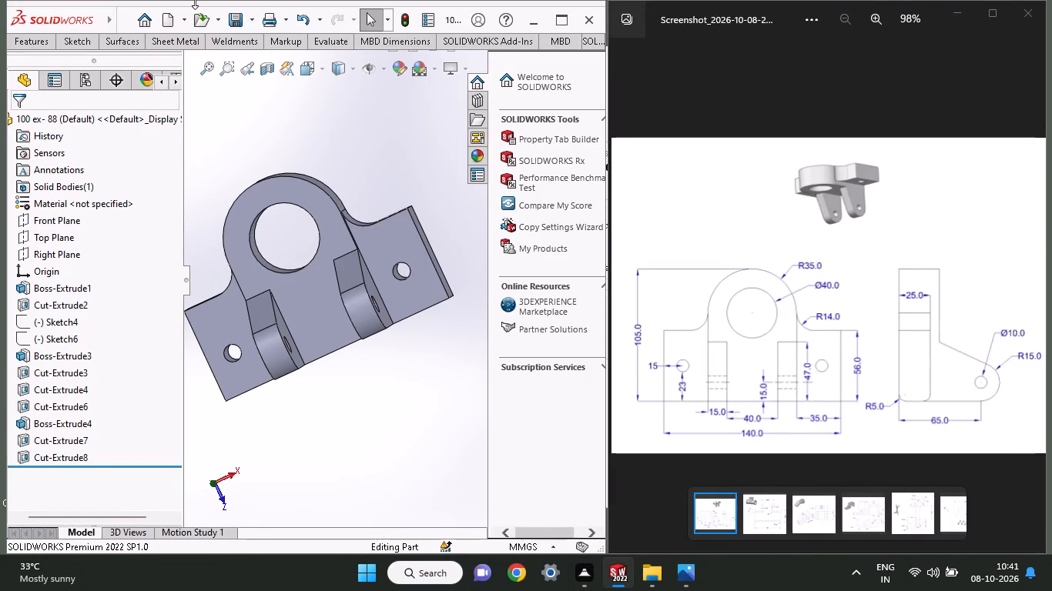
Save a copy of the bracket part as an Adobe PDF named 100 ex- 88 in the Documents folder.
{"action": "left_click", "coordinate": [251, 16]}
{"action": "left_click", "coordinate": [260, 56]}
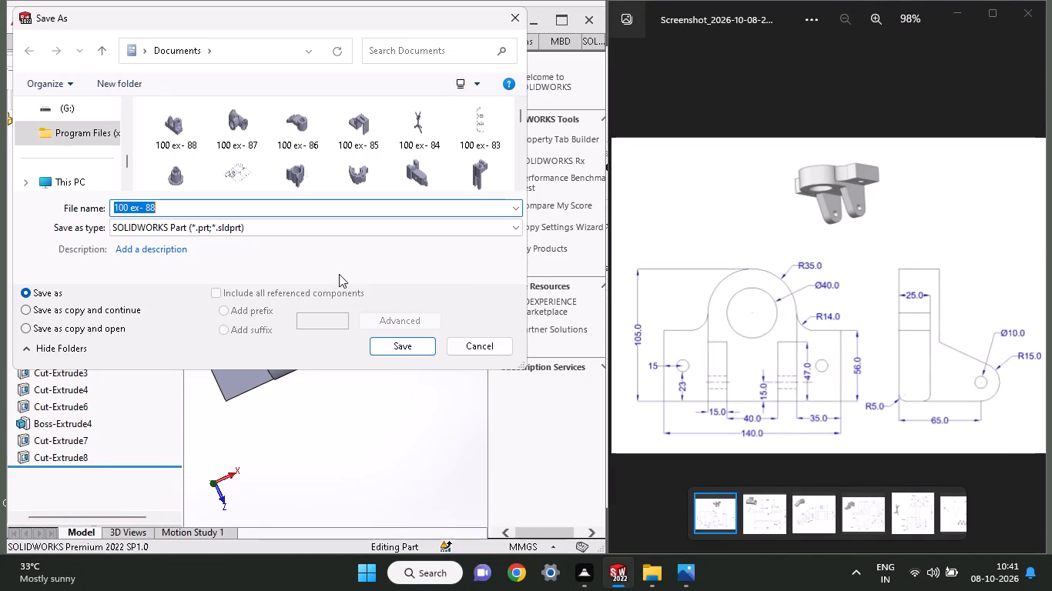
{"action": "left_click", "coordinate": [330, 235]}
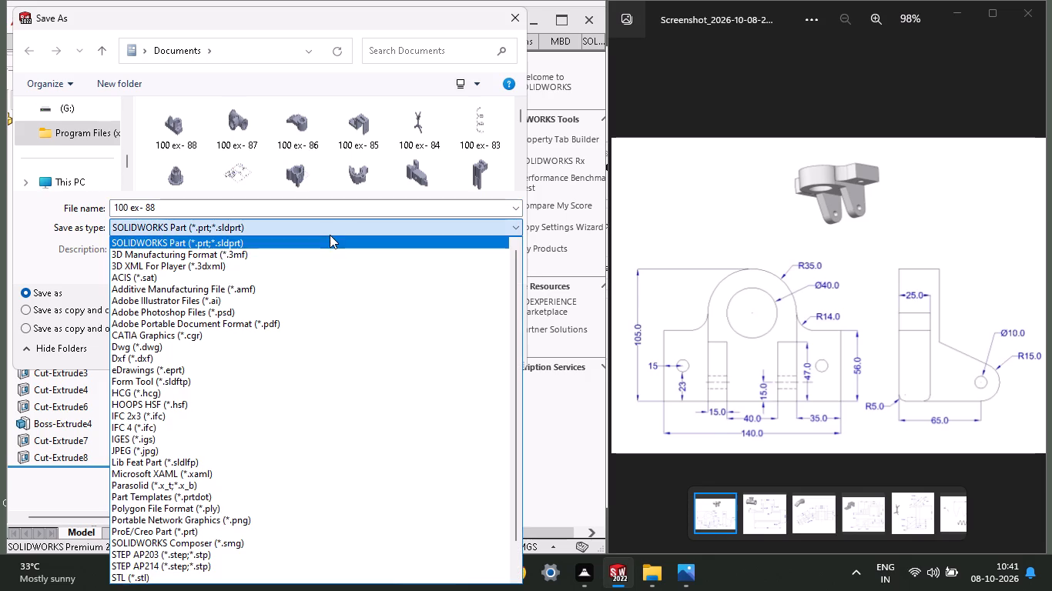
{"action": "left_click", "coordinate": [303, 321]}
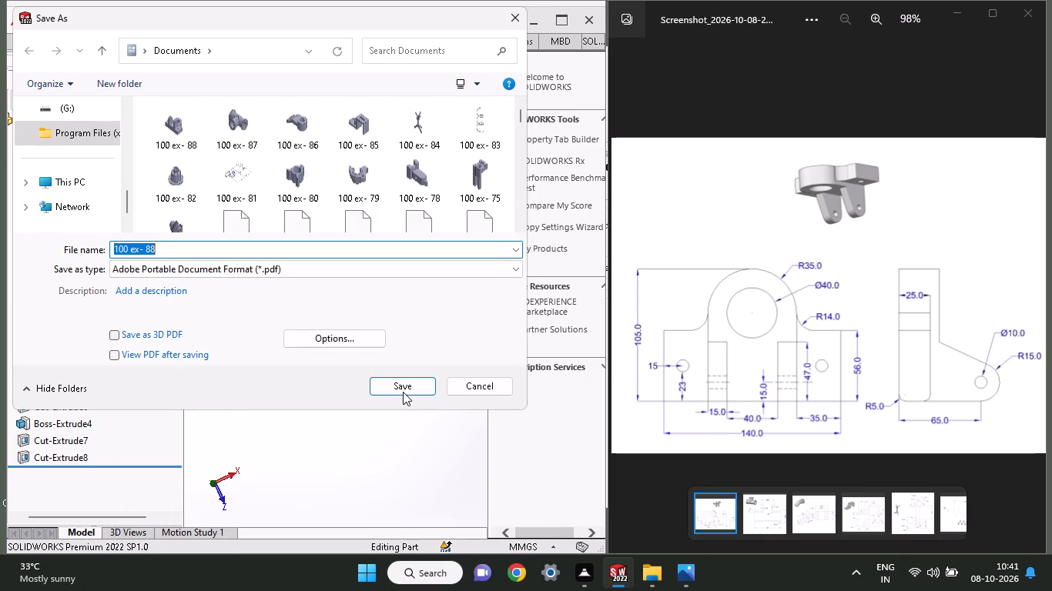
{"action": "left_click", "coordinate": [403, 392]}
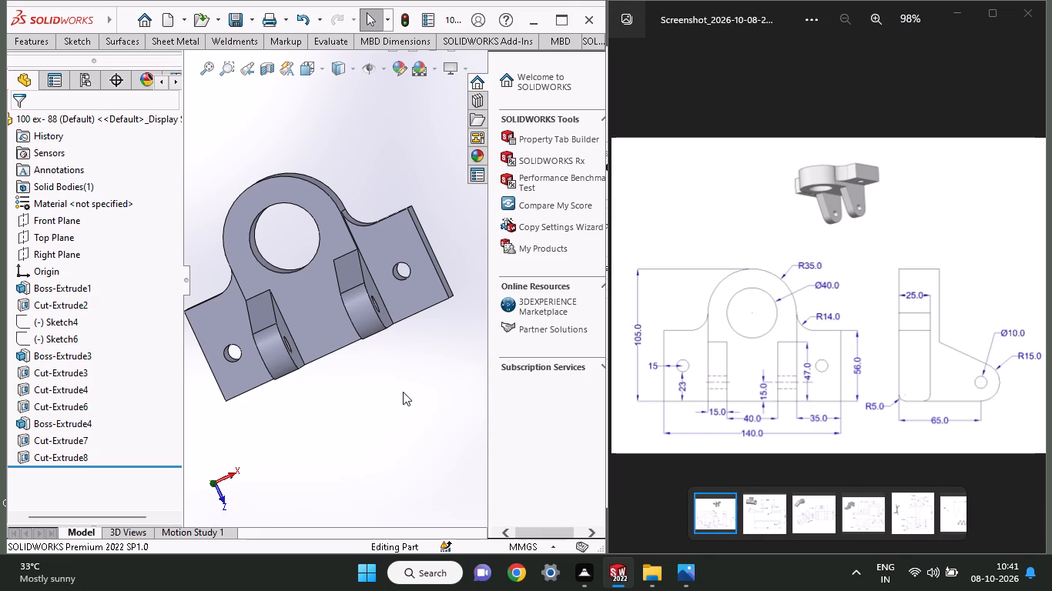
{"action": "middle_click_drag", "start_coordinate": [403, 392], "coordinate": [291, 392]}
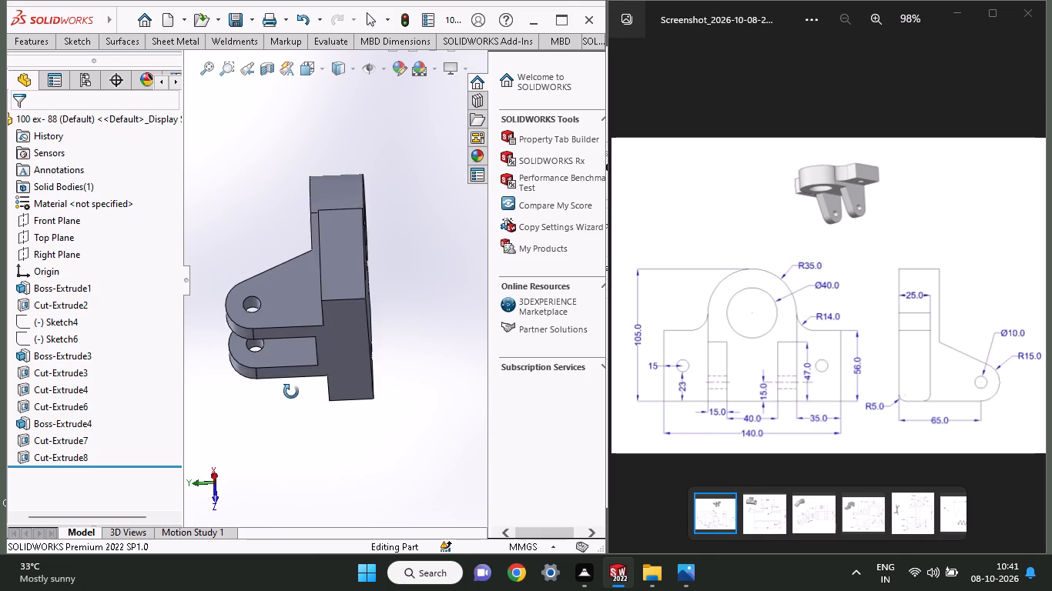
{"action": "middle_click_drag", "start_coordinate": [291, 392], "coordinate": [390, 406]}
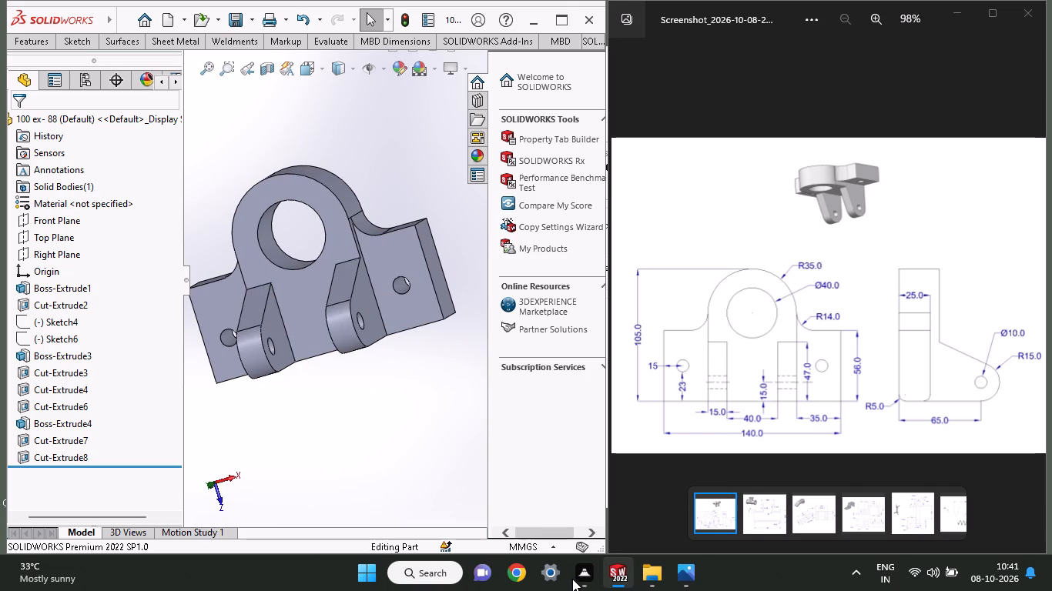